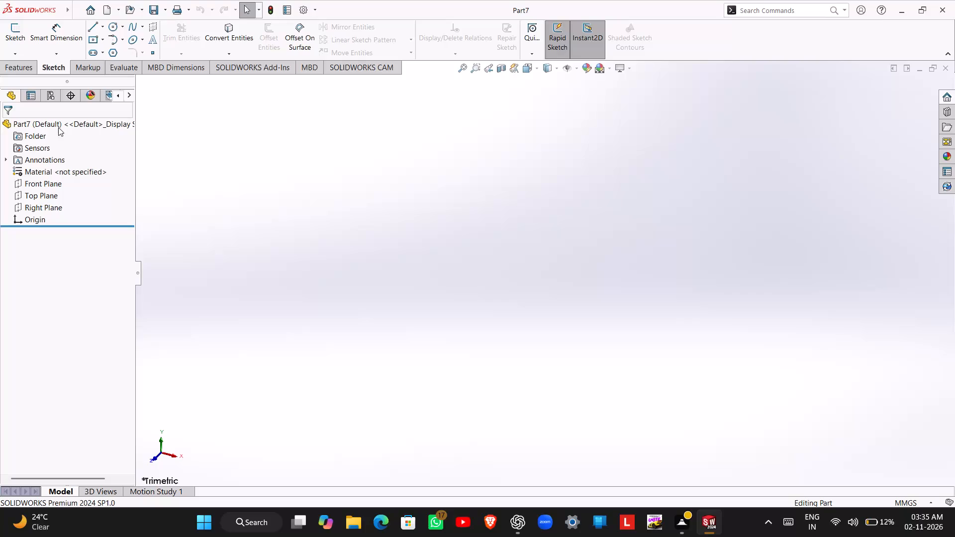
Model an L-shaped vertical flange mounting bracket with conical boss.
Sketch a closed L-shaped profile on the Front Plane with its outer corner at the origin, about 107 mm wide and 92 mm tall.
click(45, 180)
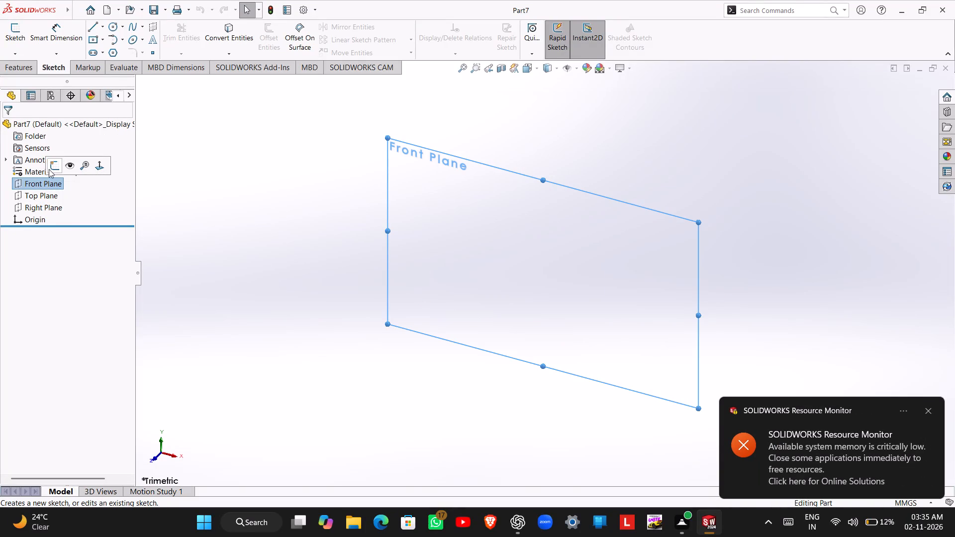
click(49, 169)
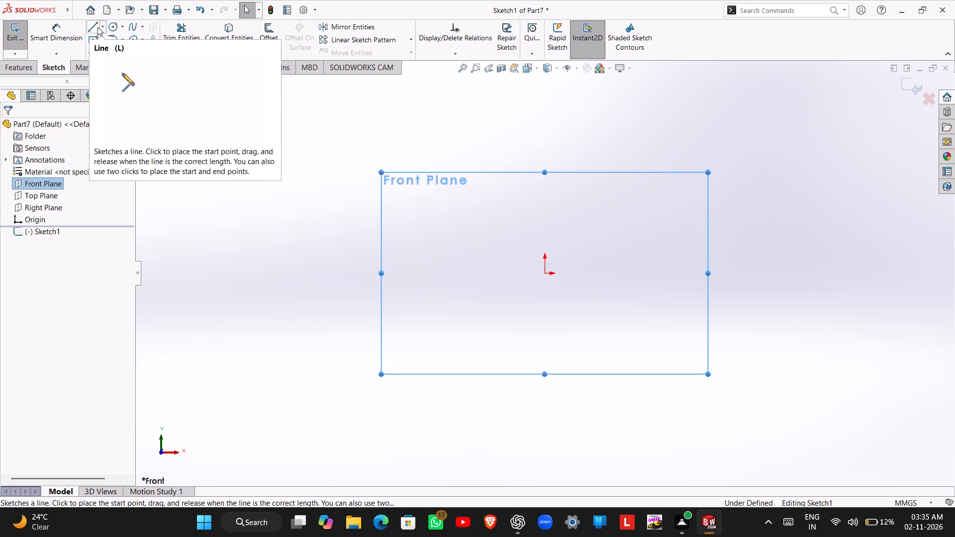
click(97, 27)
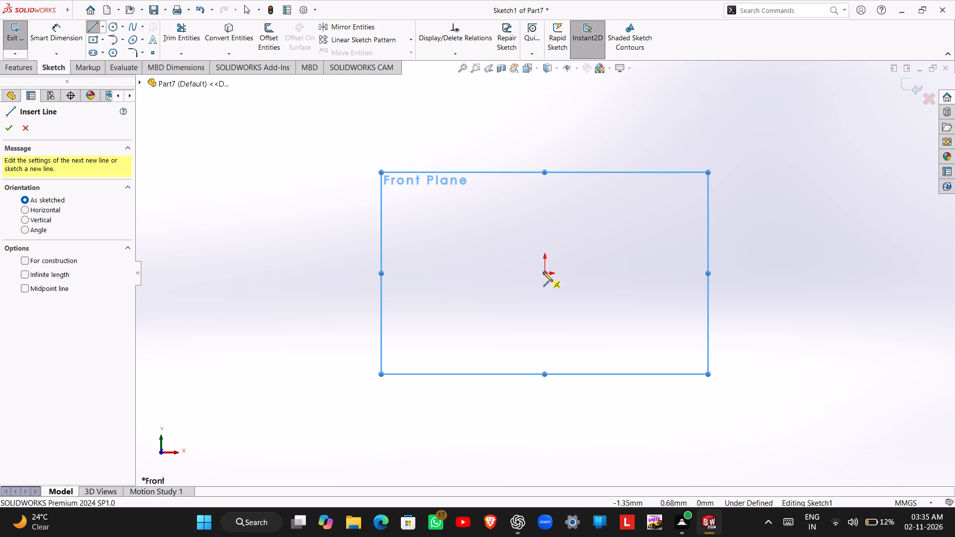
click(547, 273)
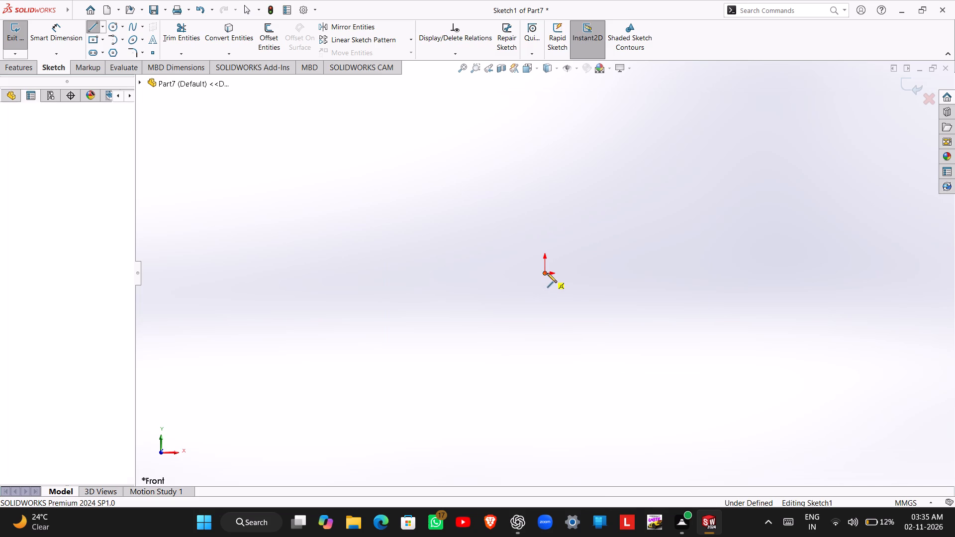
click(742, 273)
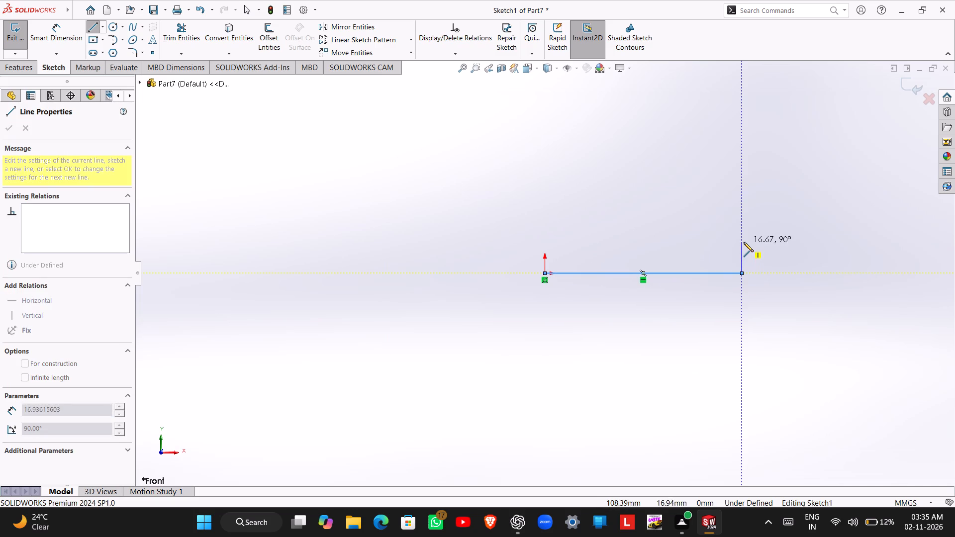
click(744, 241)
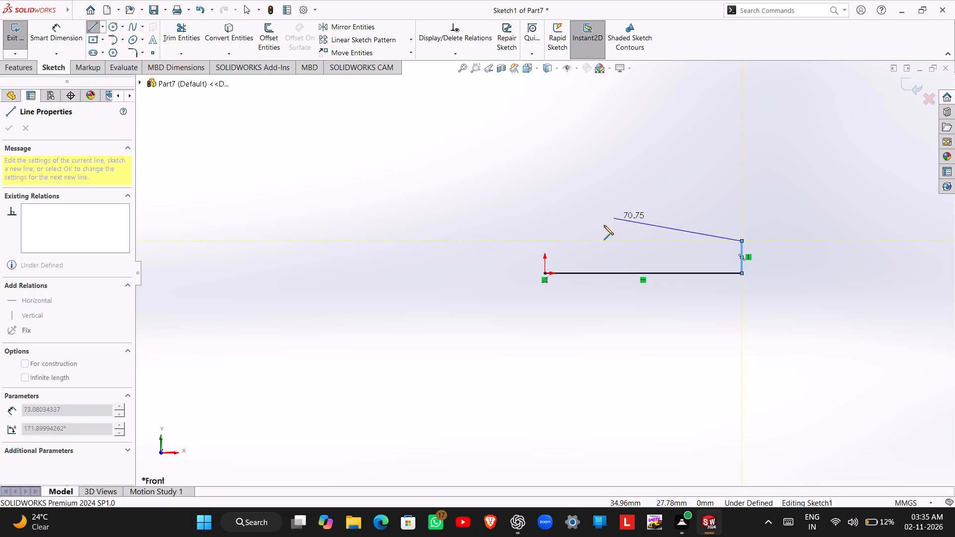
click(587, 239)
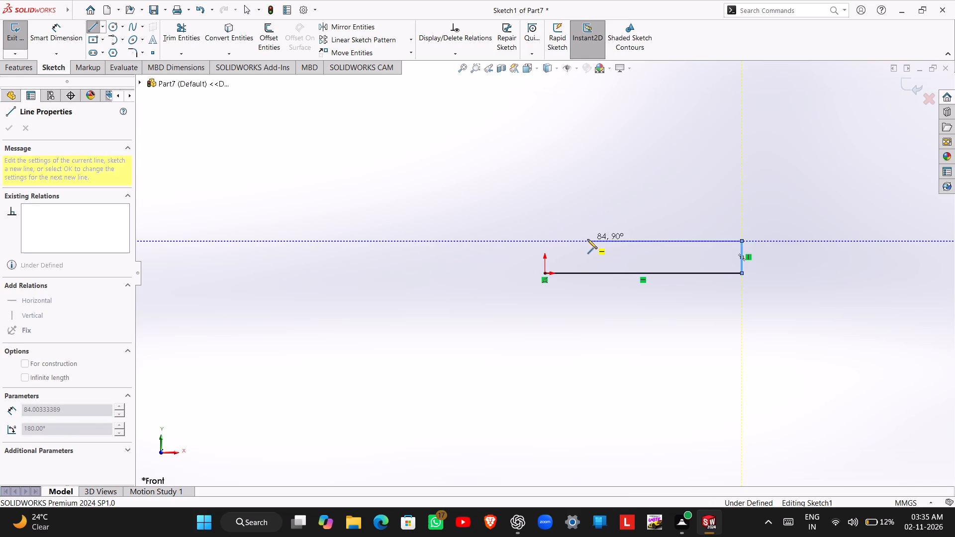
click(589, 105)
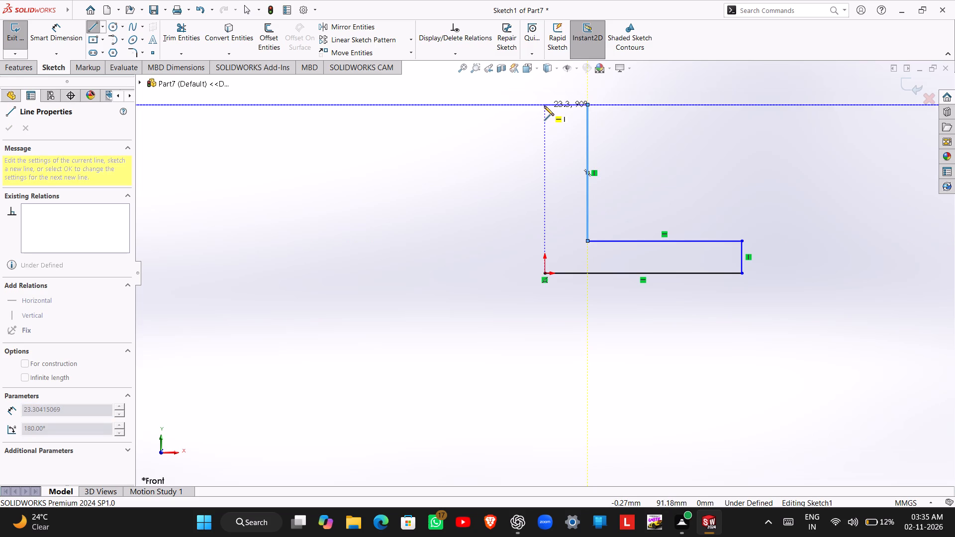
click(545, 104)
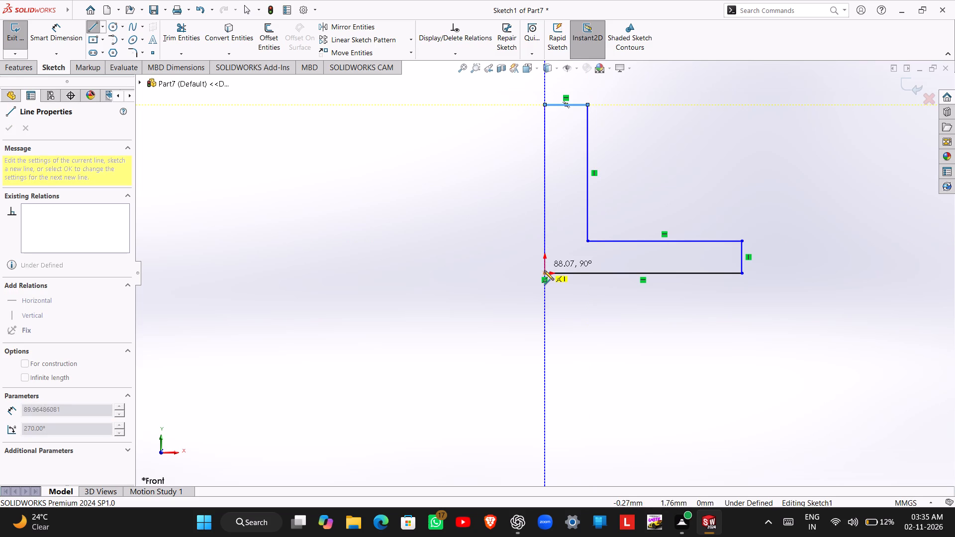
click(544, 271)
key(Escape)
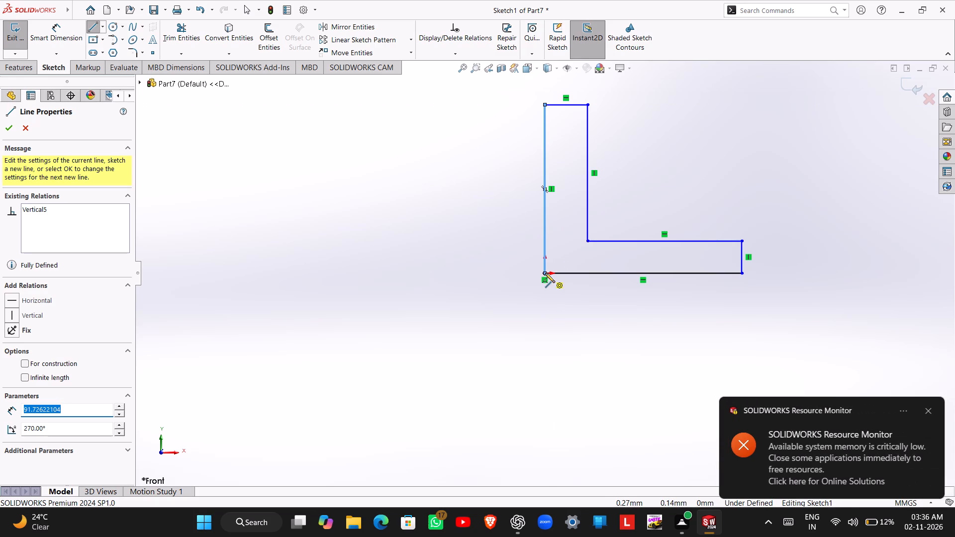
right_click(546, 363)
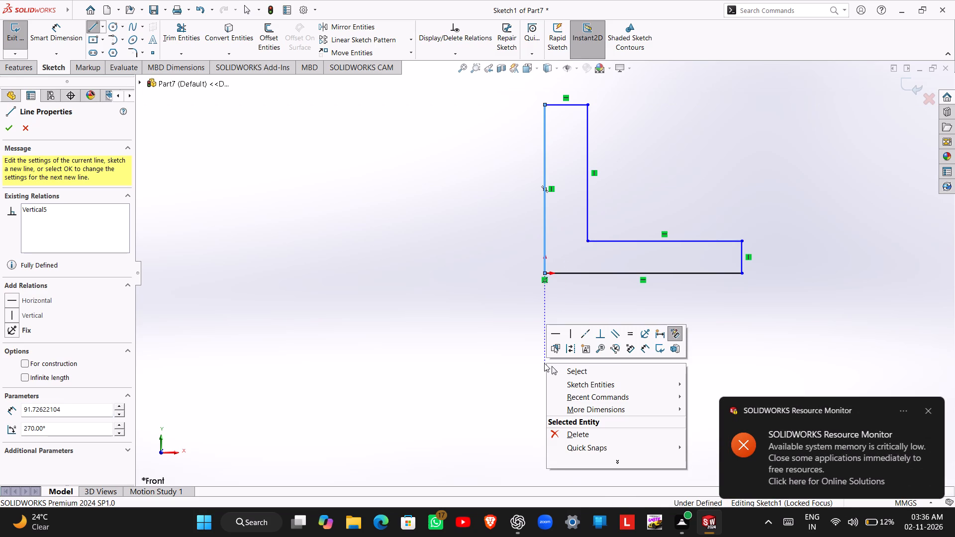
key(Escape)
key(Escape)
Dimension the L-profile's bottom edge to 50 mm and its outer vertical edge to 100 mm.
right_drag(539, 358, 550, 321)
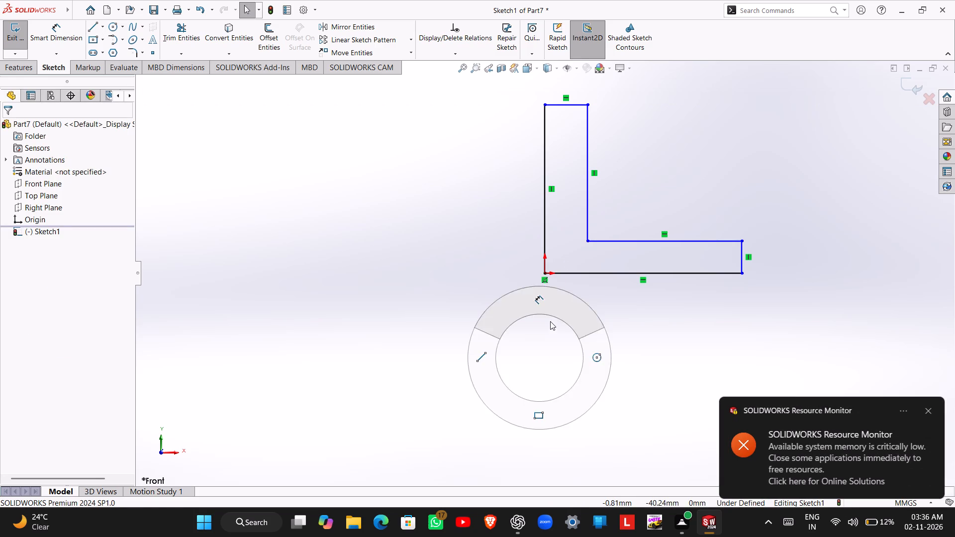
right_drag(550, 321, 551, 306)
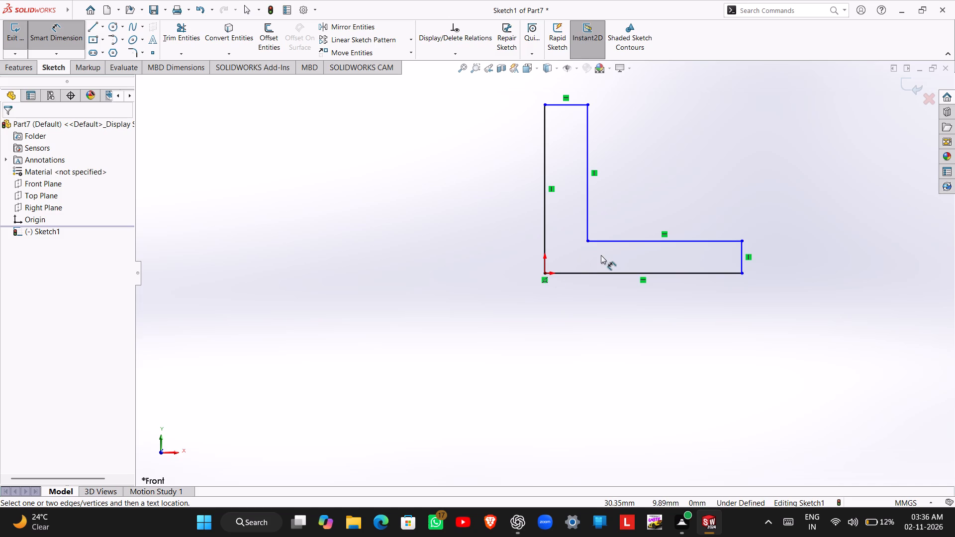
click(598, 274)
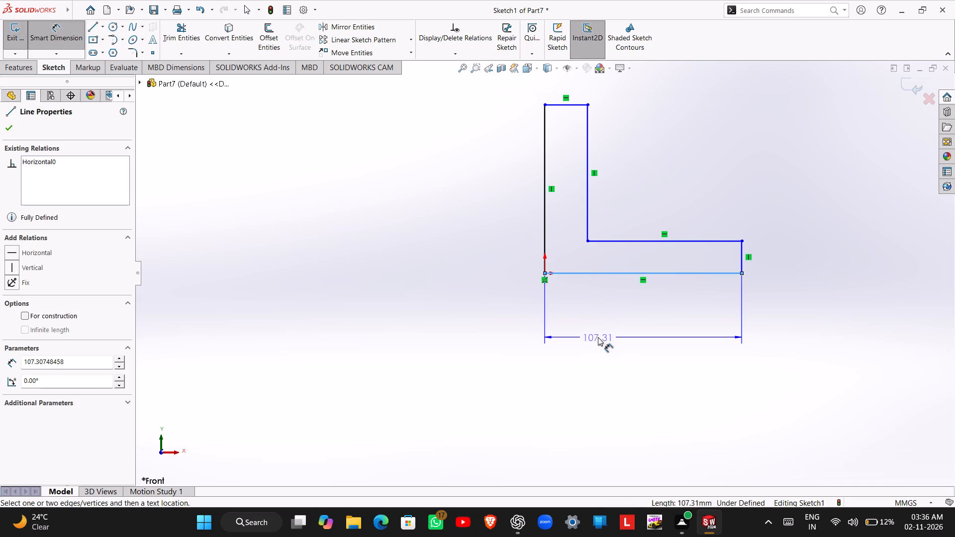
click(598, 337)
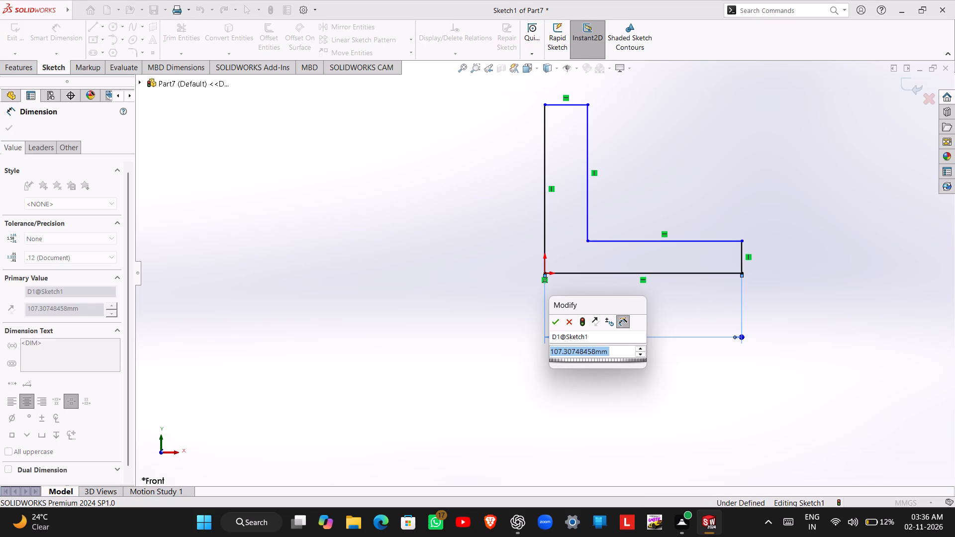
text(50)
key(Return)
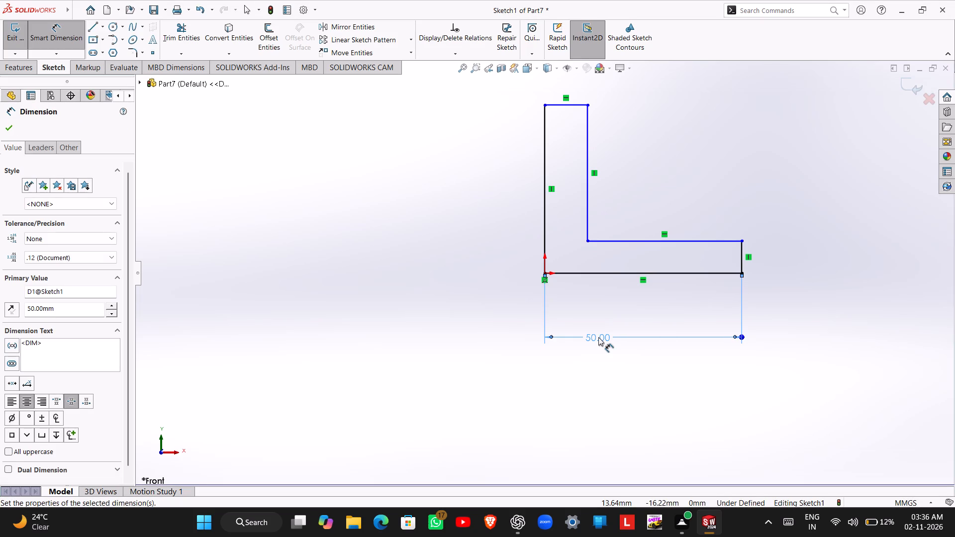
click(542, 133)
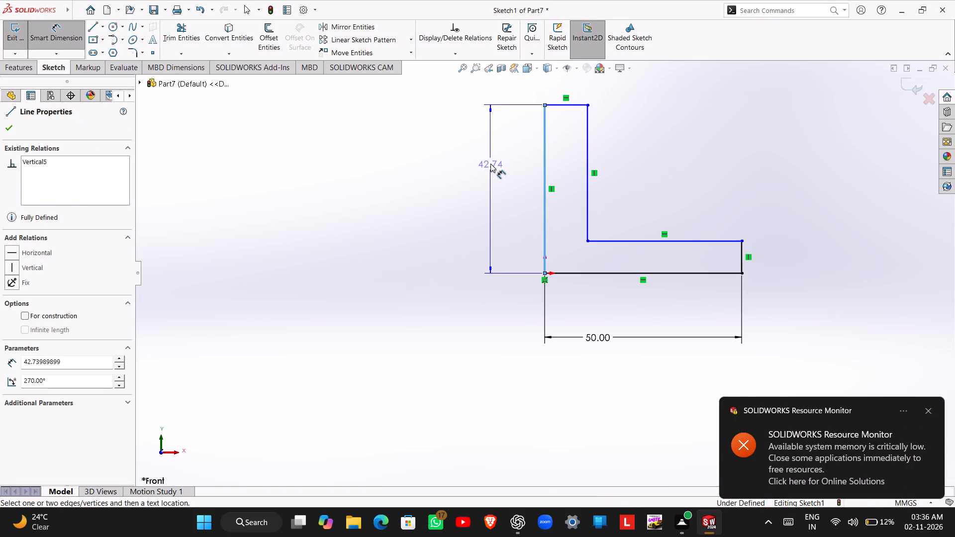
click(490, 164)
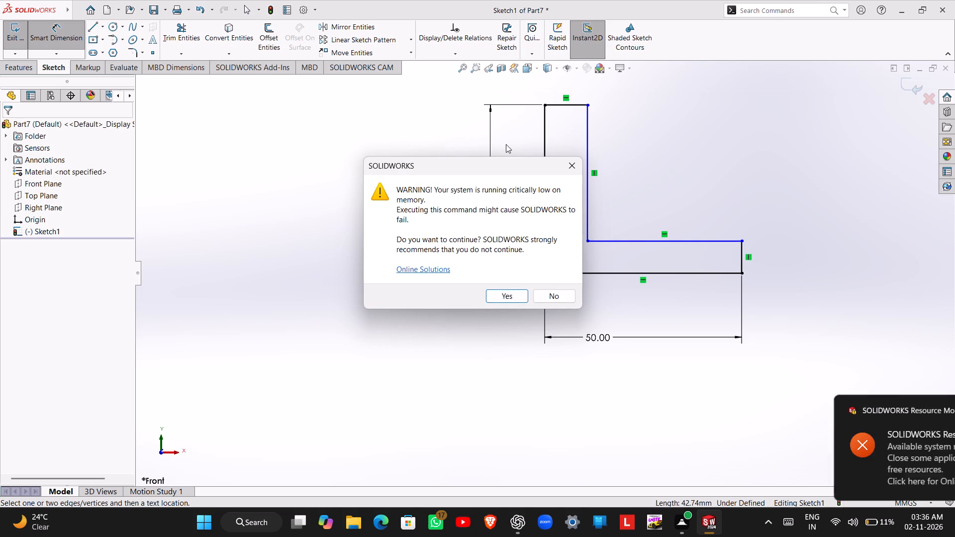
click(504, 300)
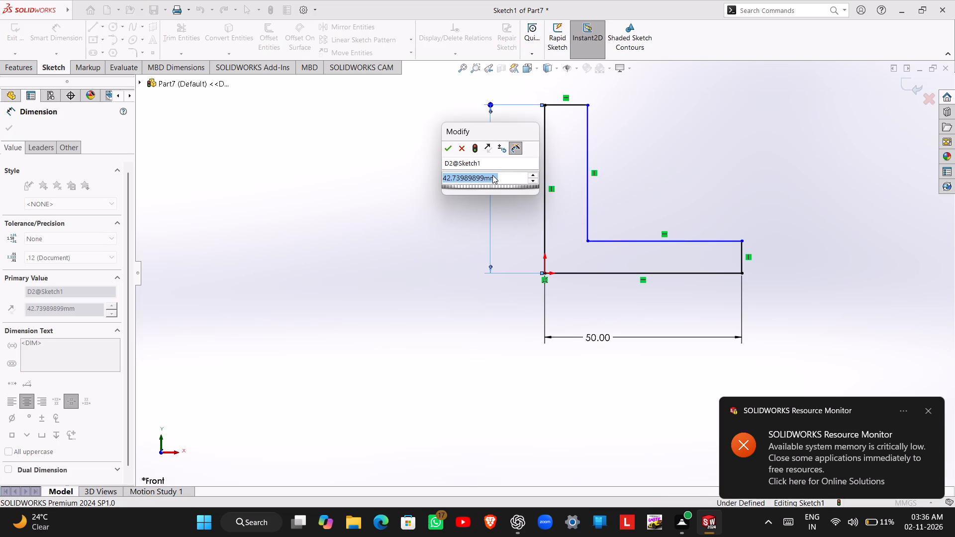
text(10)
key(0)
key(Return)
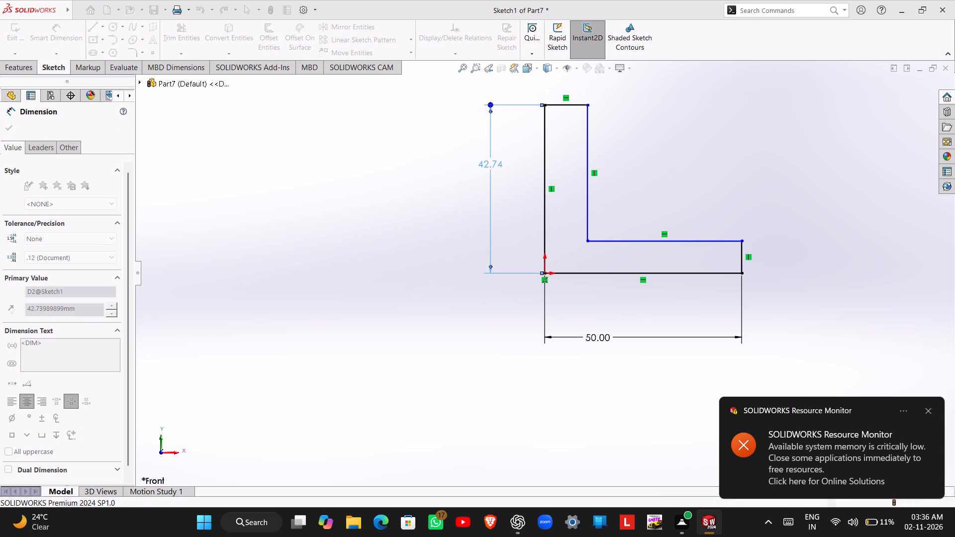
Dimension both end edges of the L-profile's legs to 12 mm thickness and exit the sketch.
scroll(875, 193, up, 2)
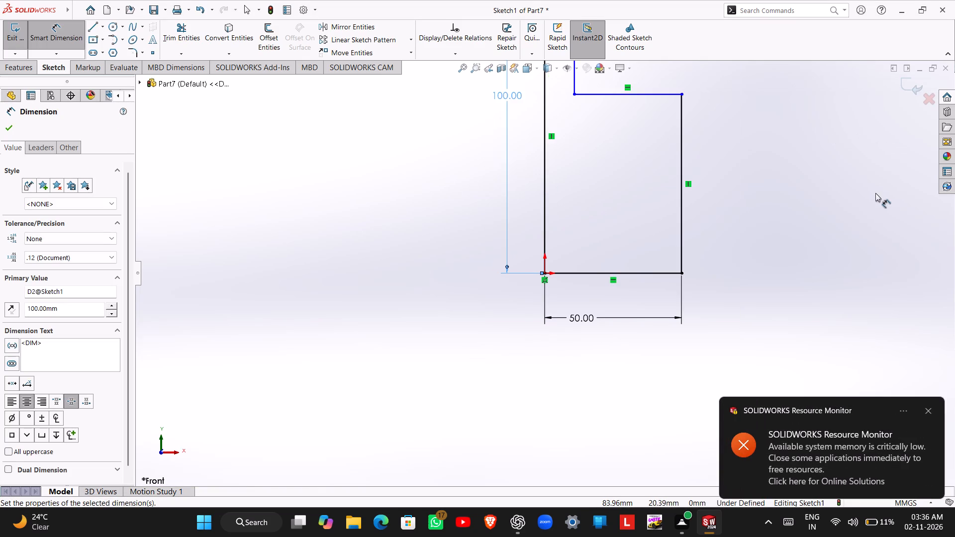
scroll(871, 217, up, 2)
scroll(830, 244, up, 1)
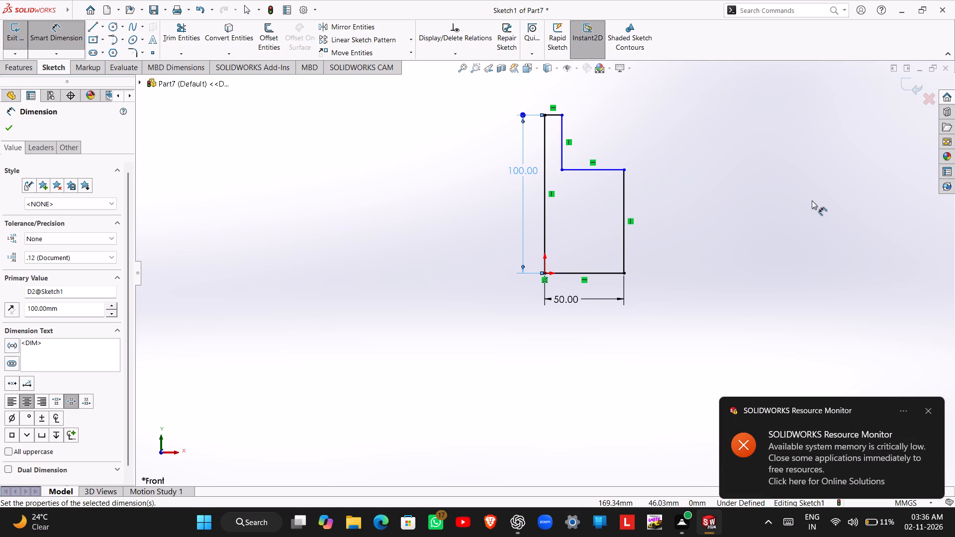
click(623, 203)
click(684, 216)
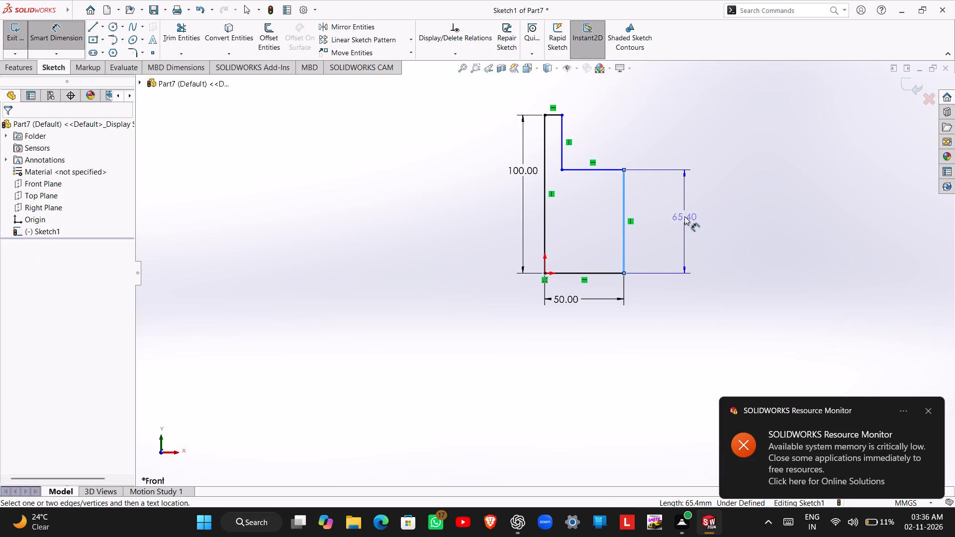
text(12)
key(Return)
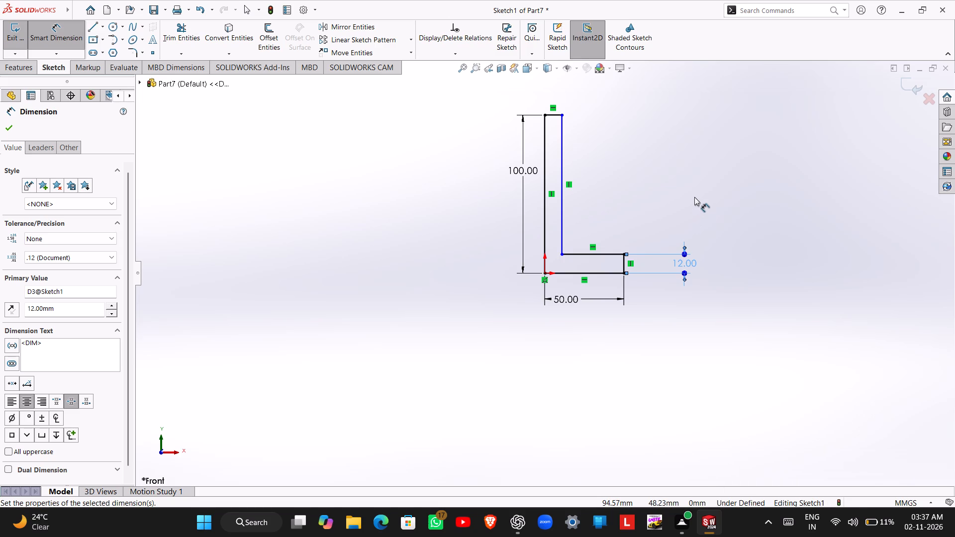
click(550, 115)
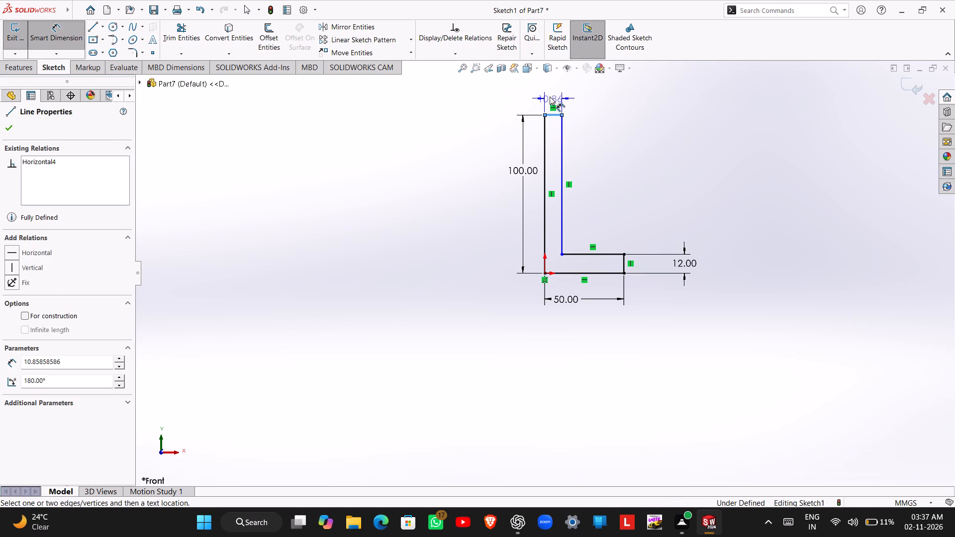
click(549, 90)
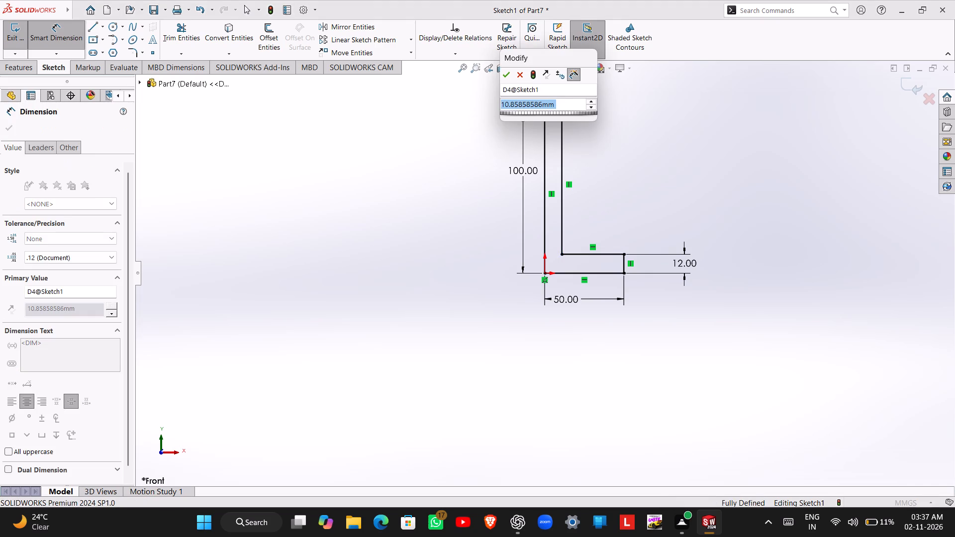
text(12)
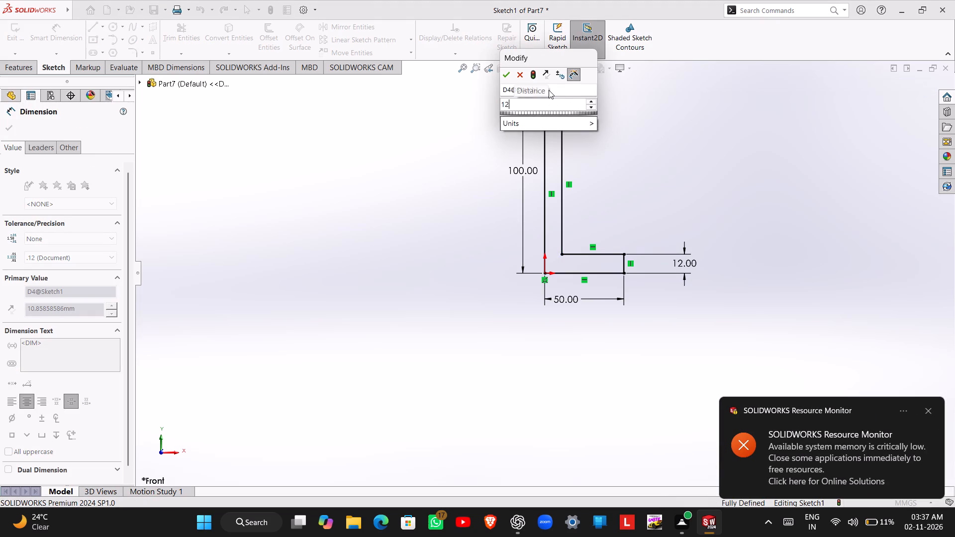
key(Return)
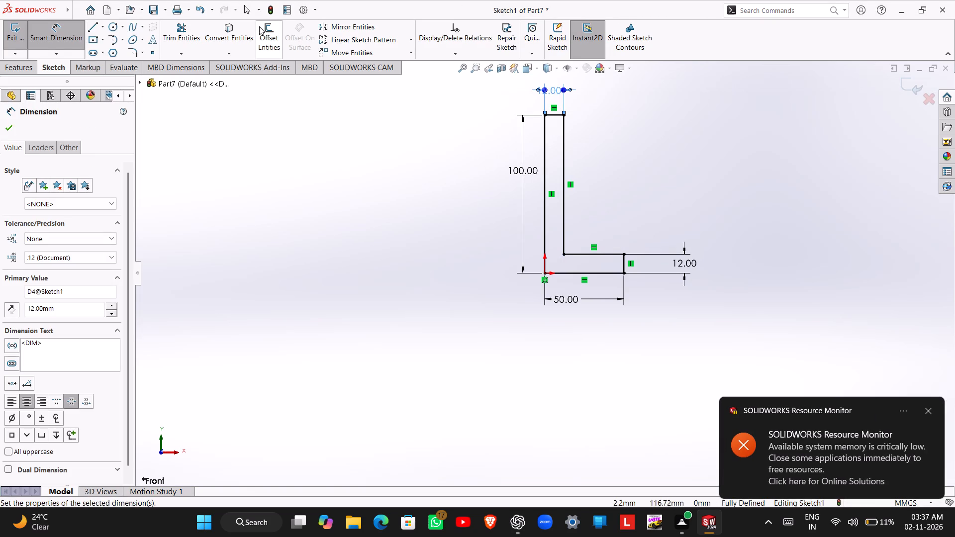
click(13, 31)
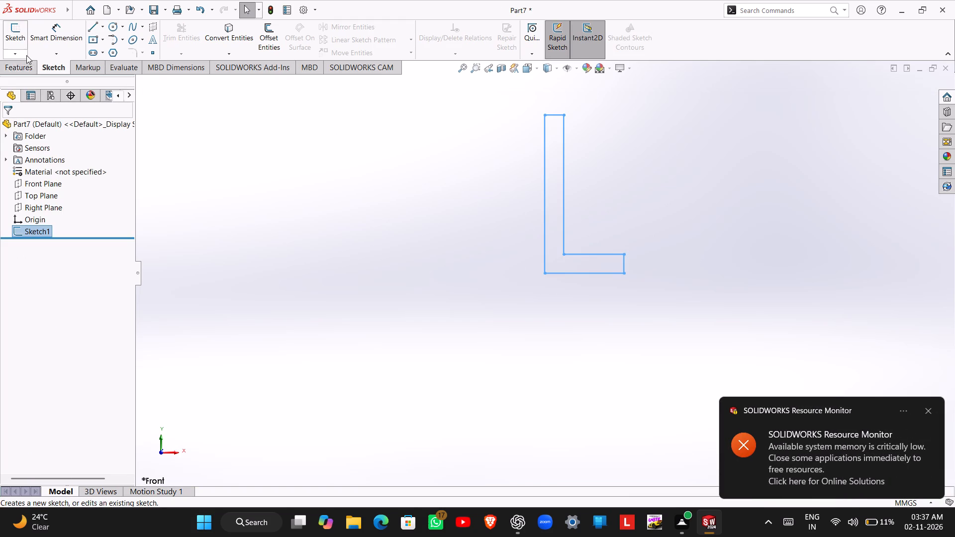
Extrude the L-profile as a boss with a Blind depth of 76 mm.
click(27, 69)
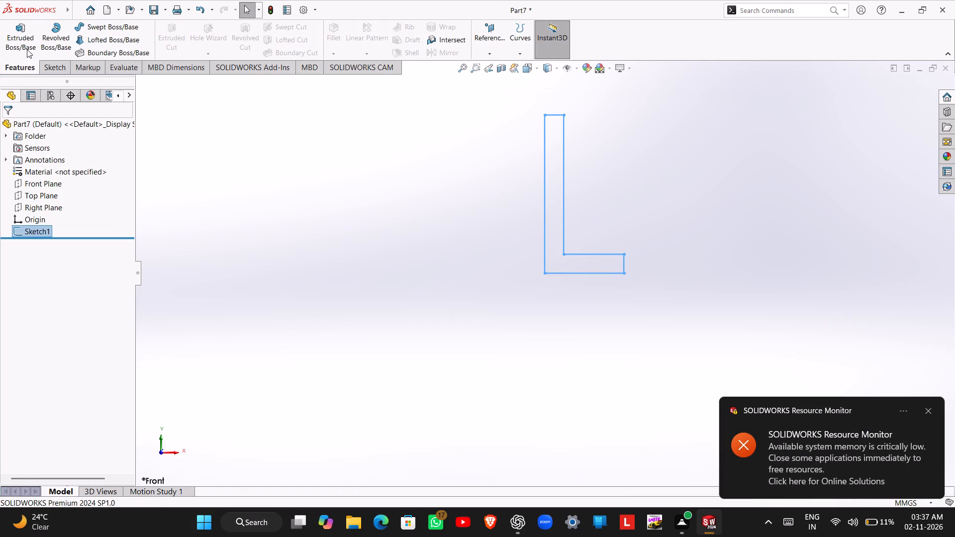
click(27, 49)
click(505, 292)
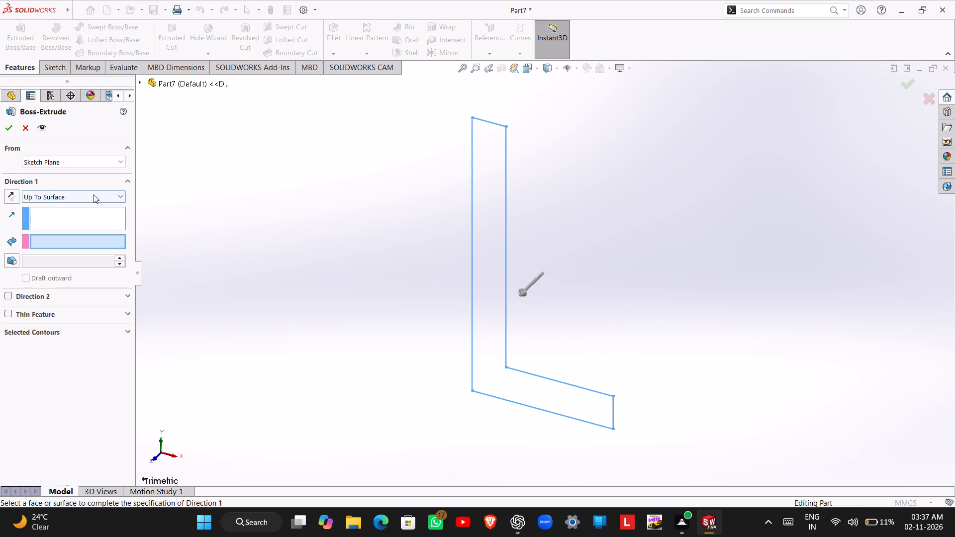
click(94, 194)
click(92, 203)
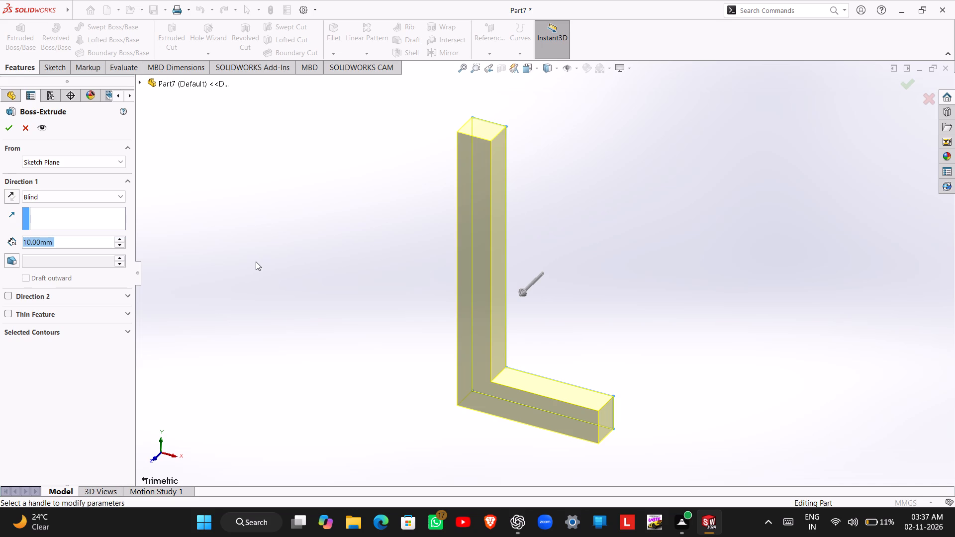
text(76)
key(Return)
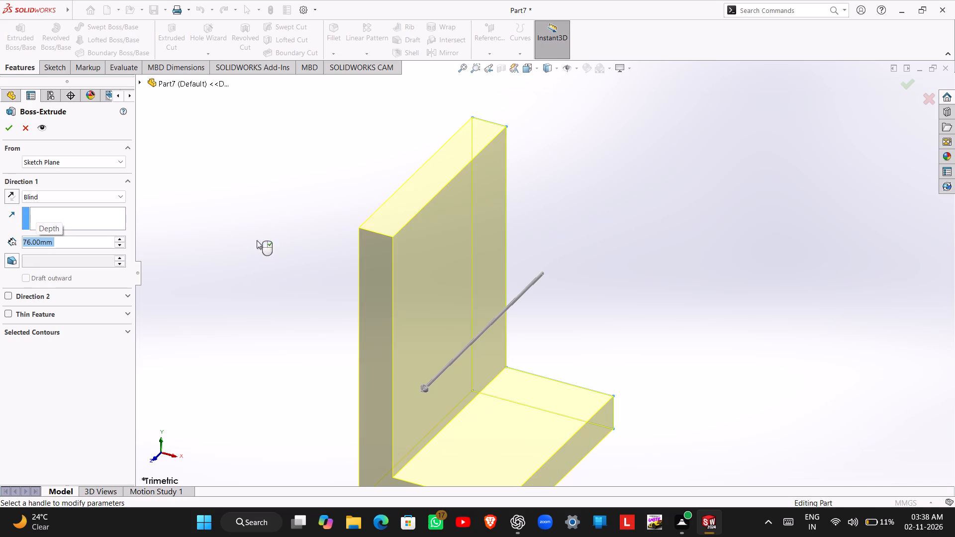
key(Return)
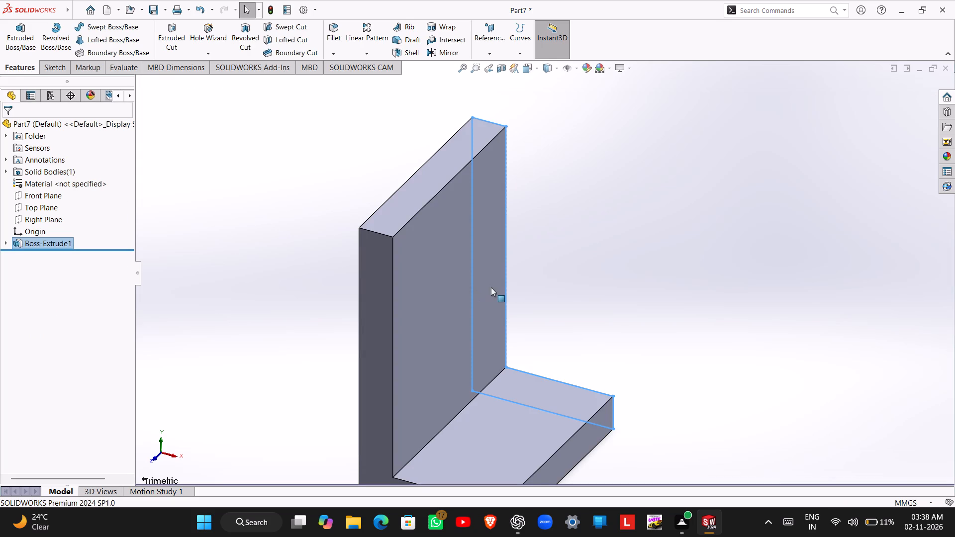
scroll(491, 290, up, 1)
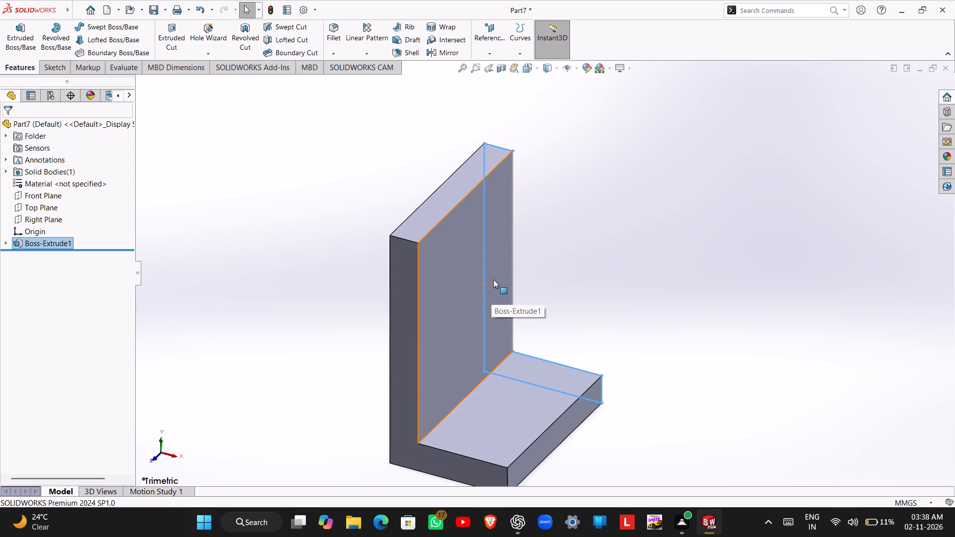
Edit the L-bracket's boss extrusion so its end condition is Mid Plane.
scroll(493, 278, up, 1)
middle_drag(493, 278, 488, 278)
middle_drag(484, 278, 383, 222)
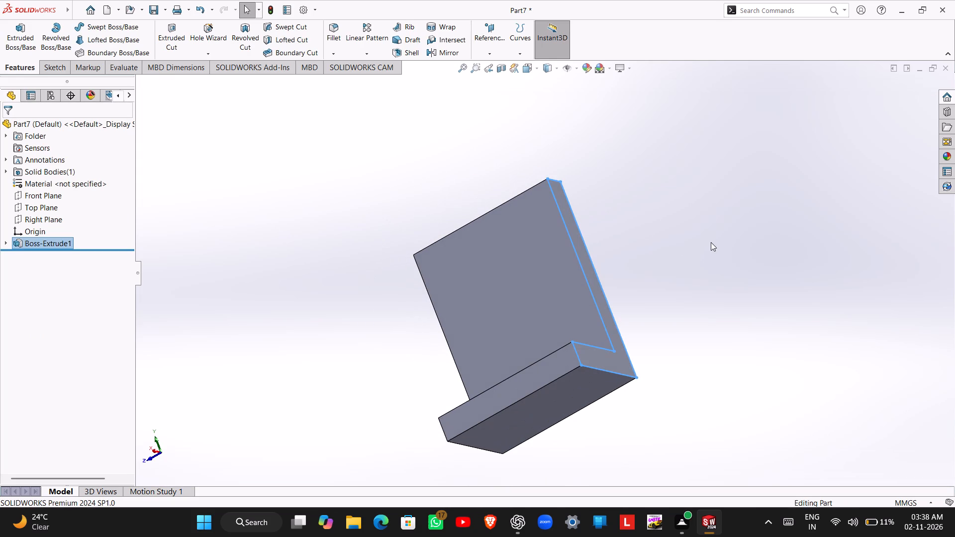
middle_drag(712, 243, 751, 313)
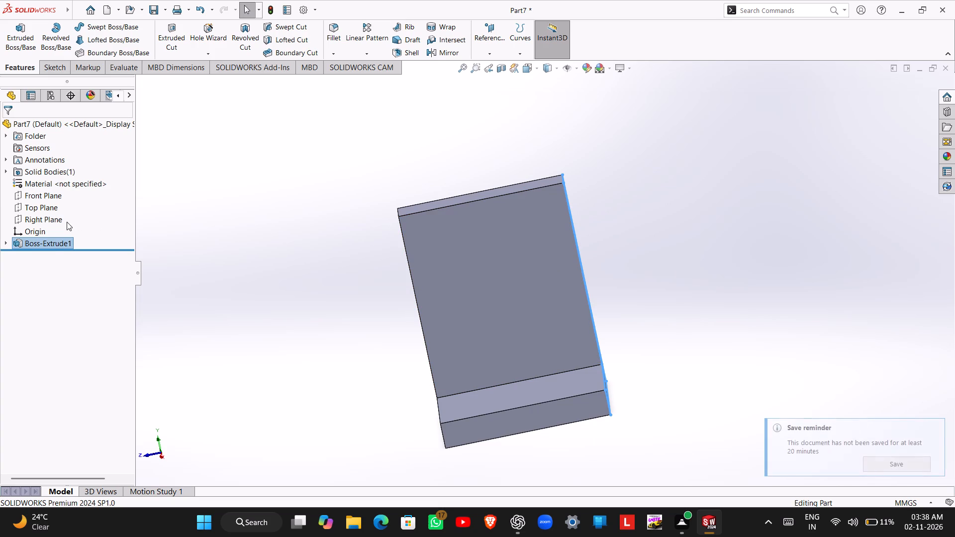
click(51, 242)
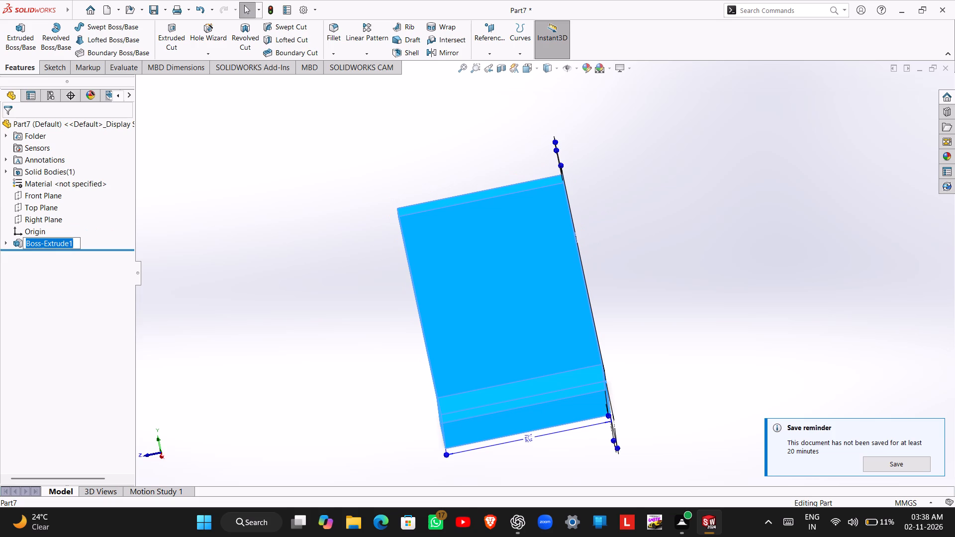
key(Escape)
key(Escape)
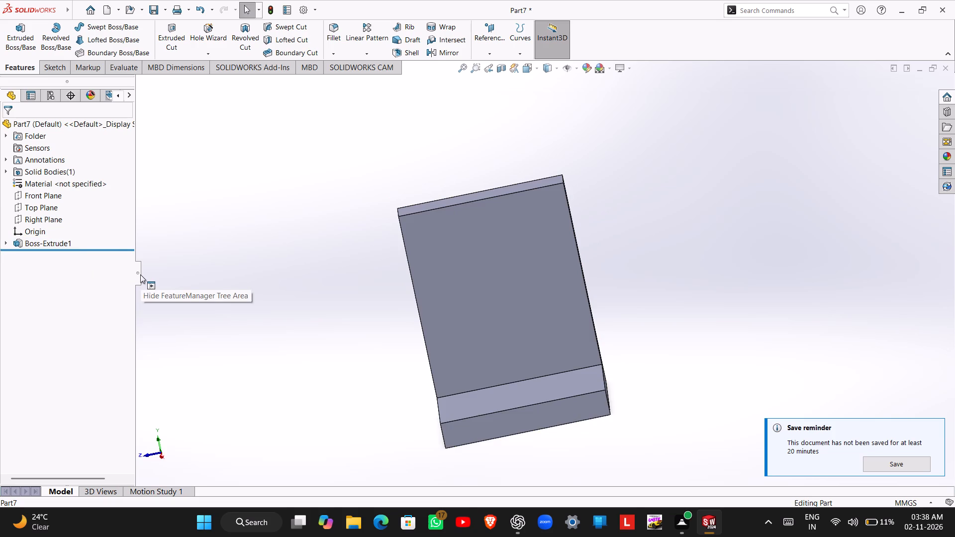
right_click(63, 246)
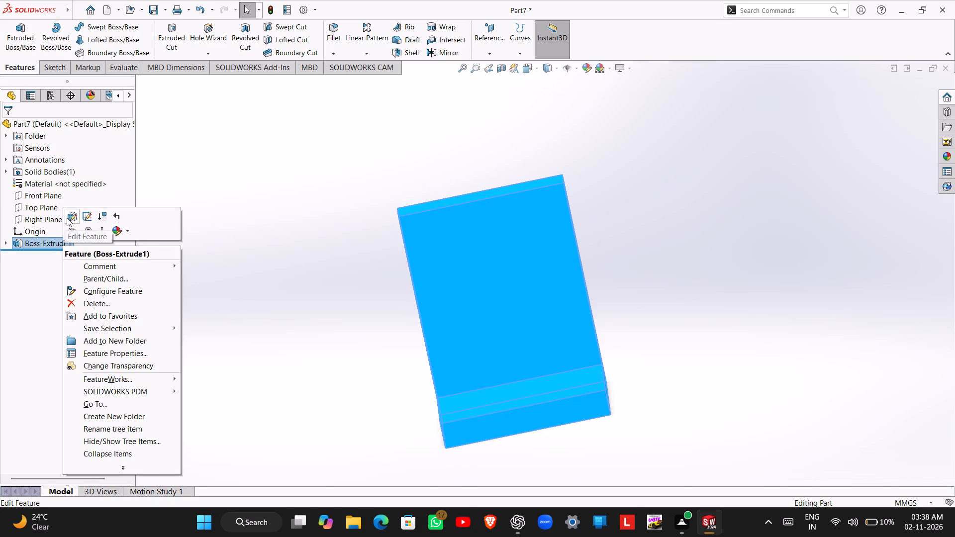
click(67, 217)
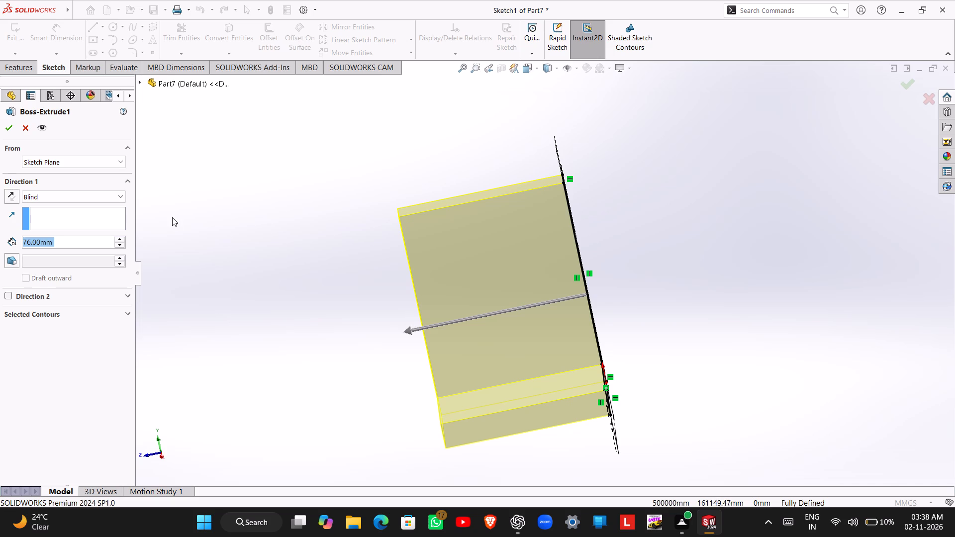
click(114, 195)
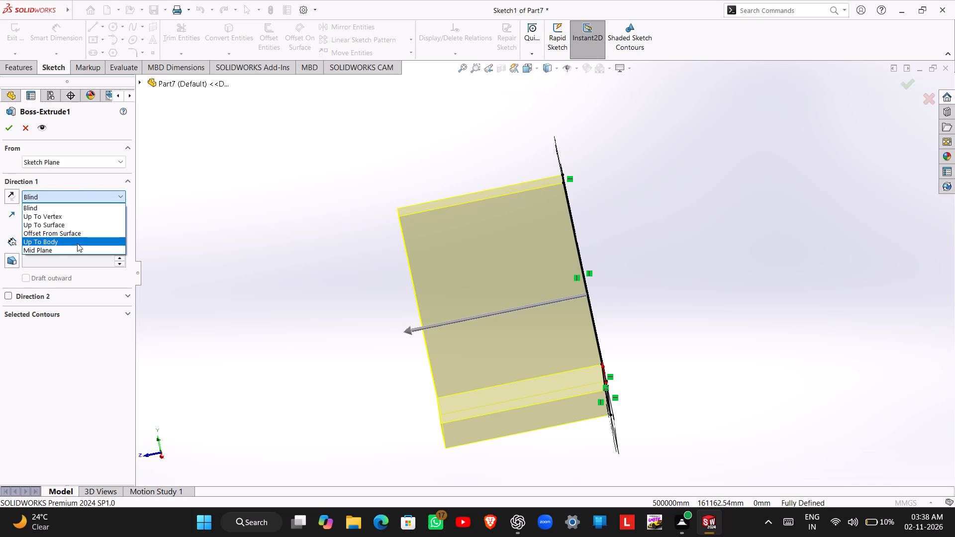
click(72, 250)
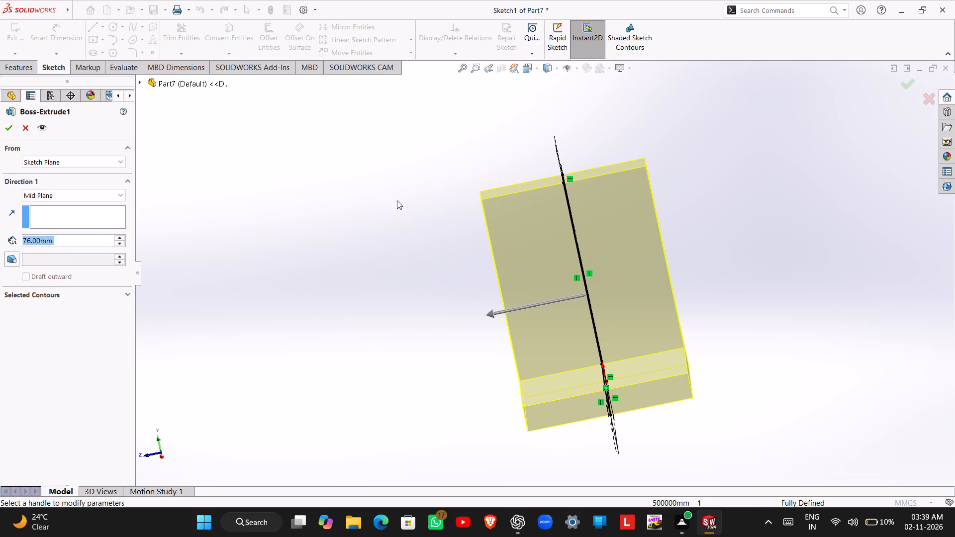
click(12, 128)
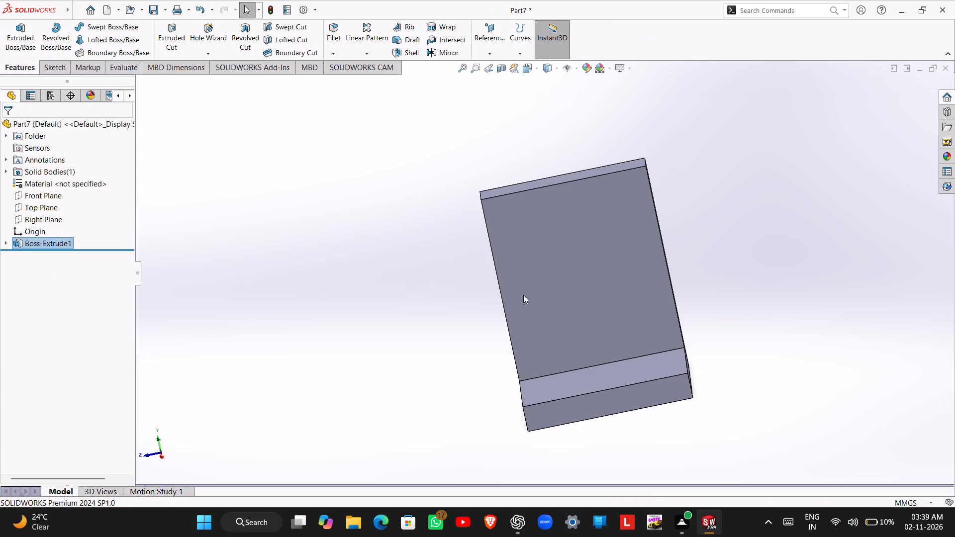
Start a new sketch on the Front Plane.
click(50, 194)
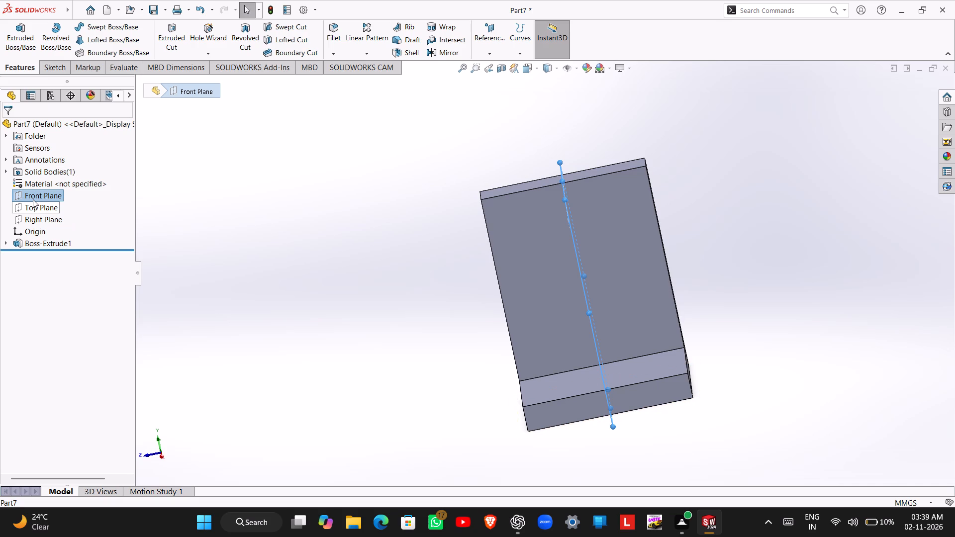
right_click(33, 194)
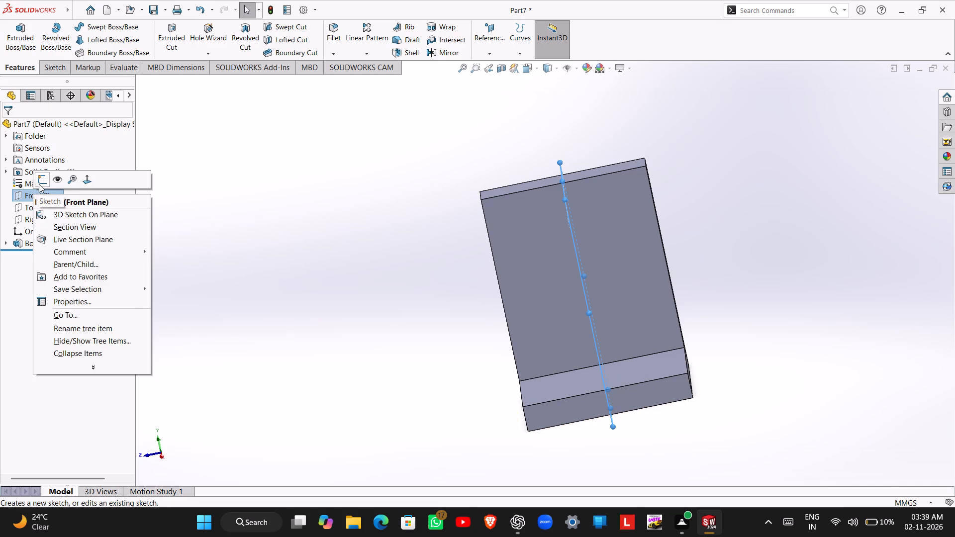
click(39, 183)
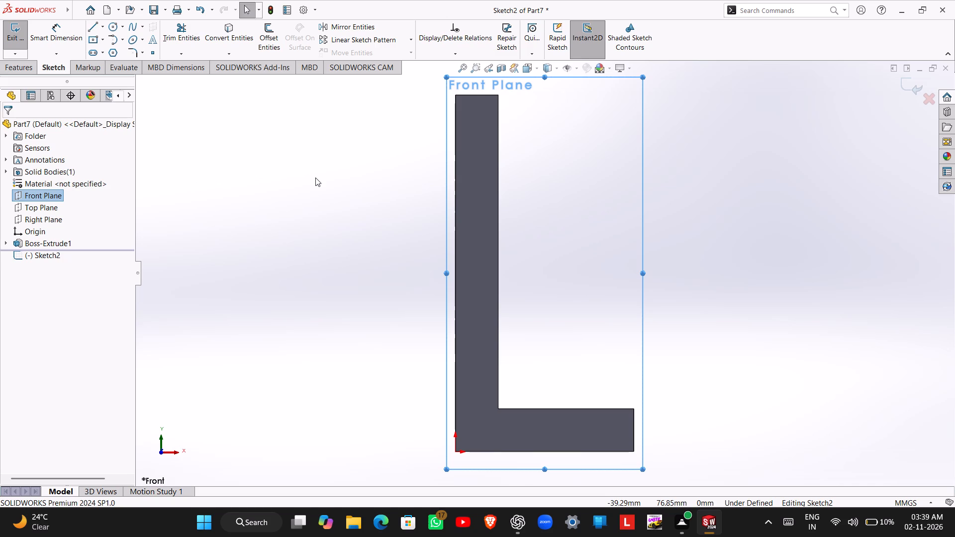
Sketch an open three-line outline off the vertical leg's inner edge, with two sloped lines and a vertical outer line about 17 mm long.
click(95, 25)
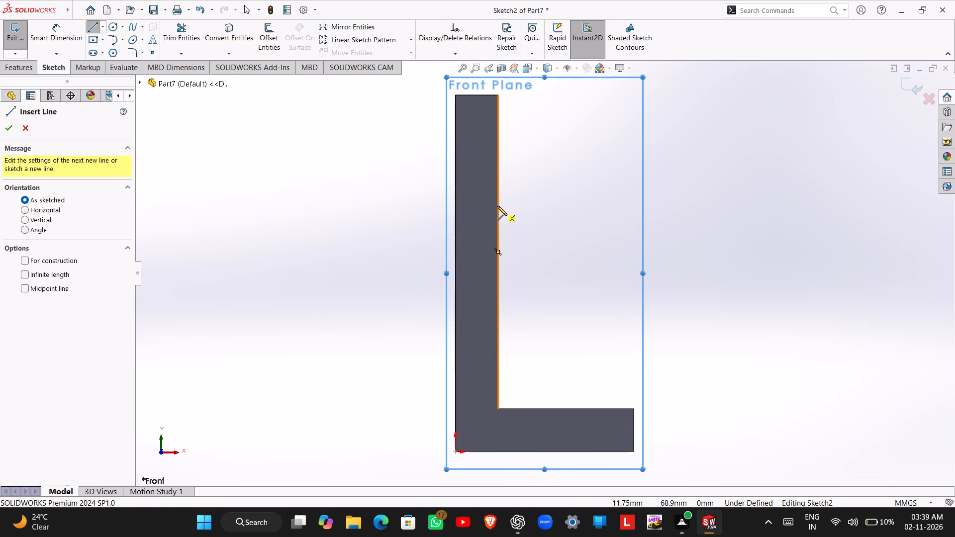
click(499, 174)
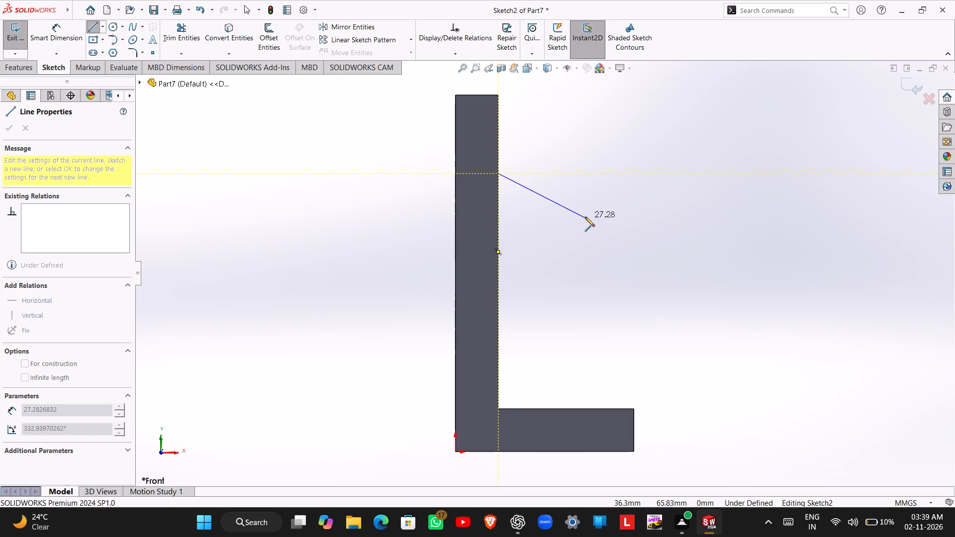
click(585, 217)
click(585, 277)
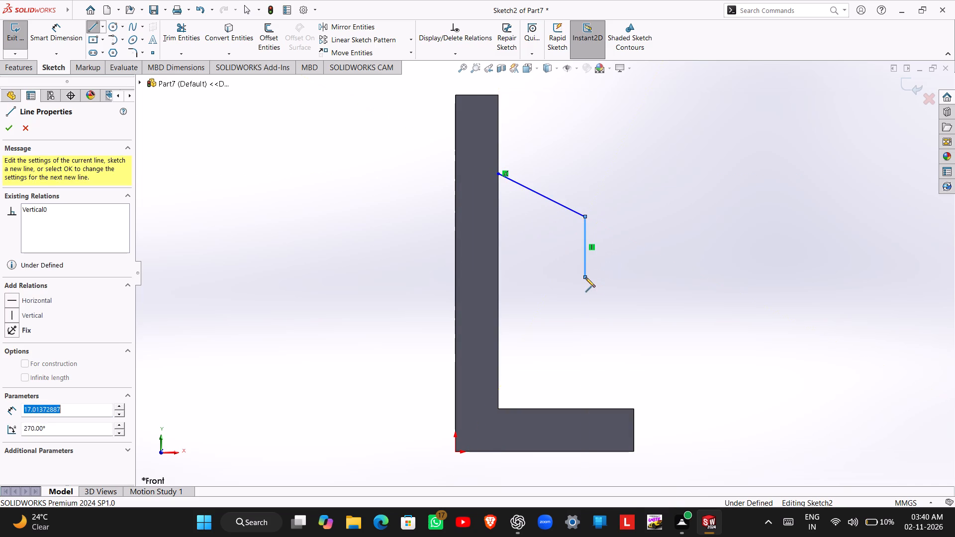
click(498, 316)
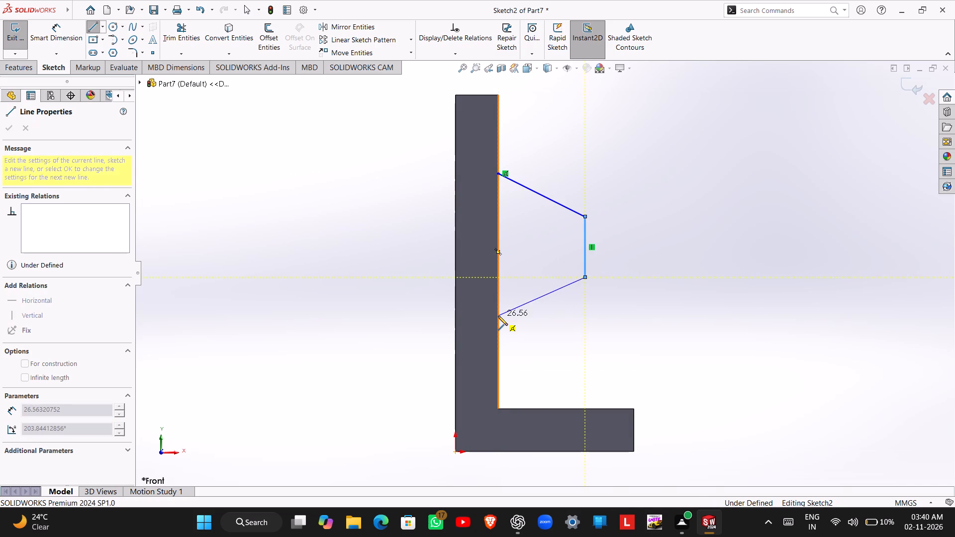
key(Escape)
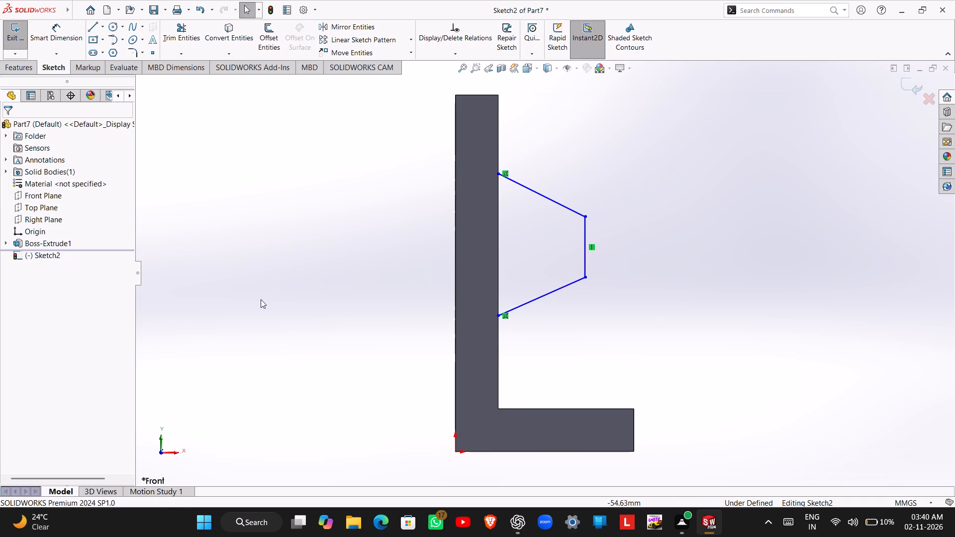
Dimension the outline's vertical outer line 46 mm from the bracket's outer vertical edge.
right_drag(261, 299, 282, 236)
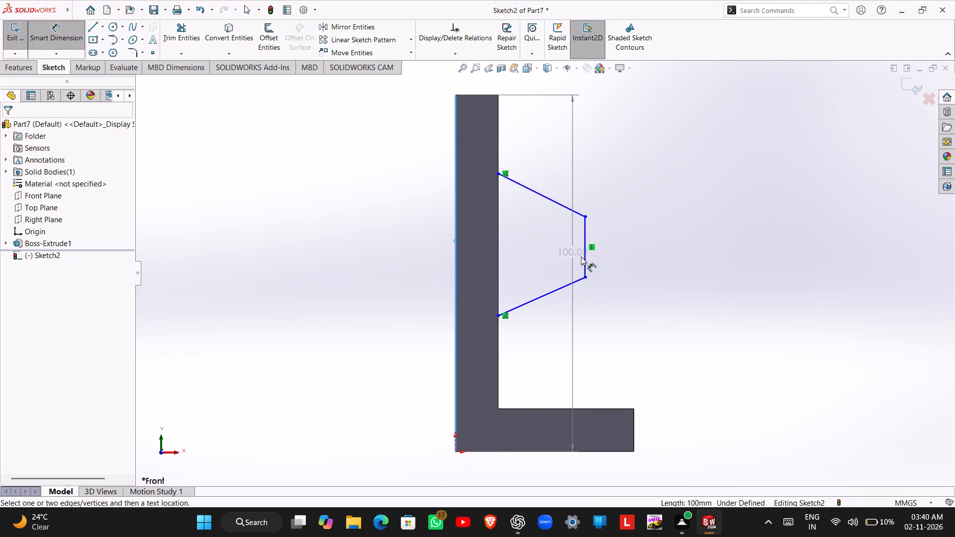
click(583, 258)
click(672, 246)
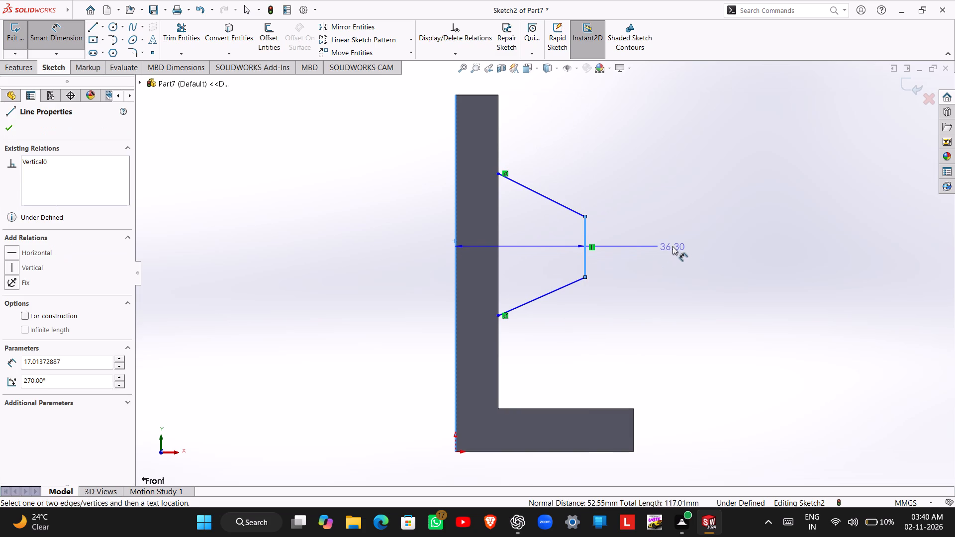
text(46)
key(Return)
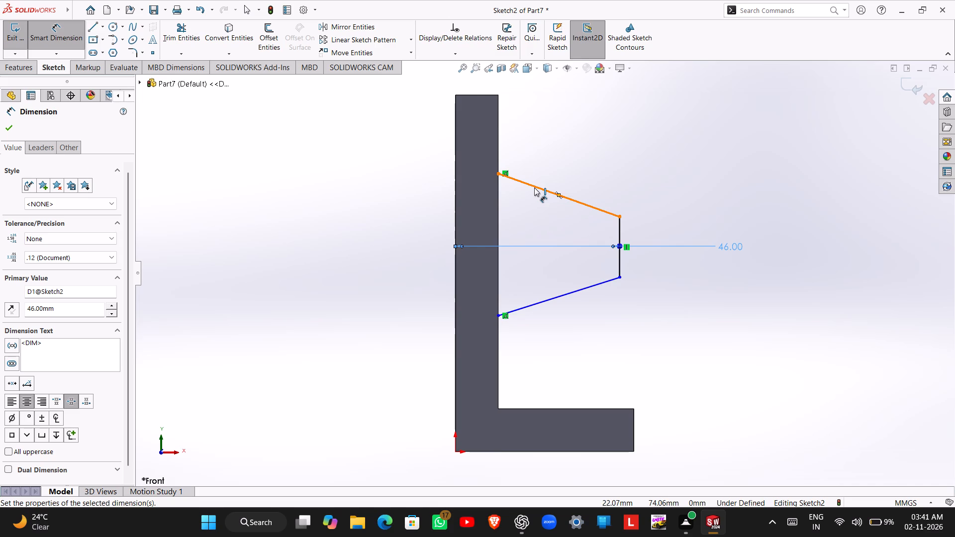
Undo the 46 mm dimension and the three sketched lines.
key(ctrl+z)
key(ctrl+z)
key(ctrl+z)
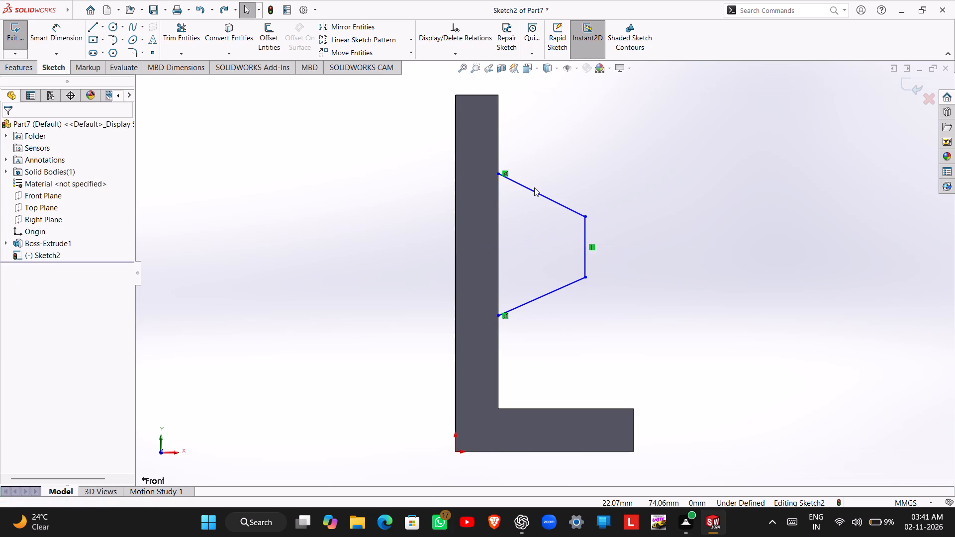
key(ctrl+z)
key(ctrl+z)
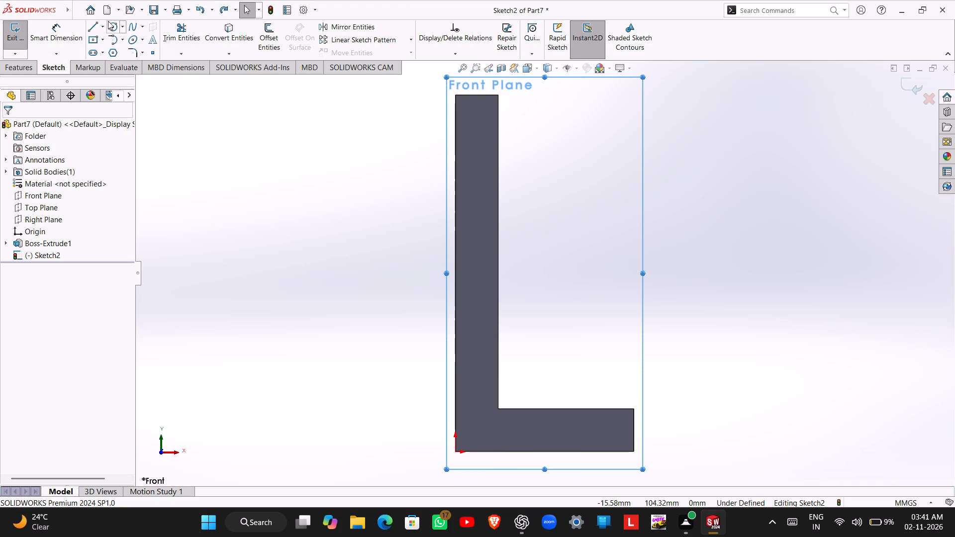
Sketch a closed four-sided profile with a sloped top against the vertical leg's inner edge, about 20 mm wide and 20 mm tall at the leg.
click(95, 28)
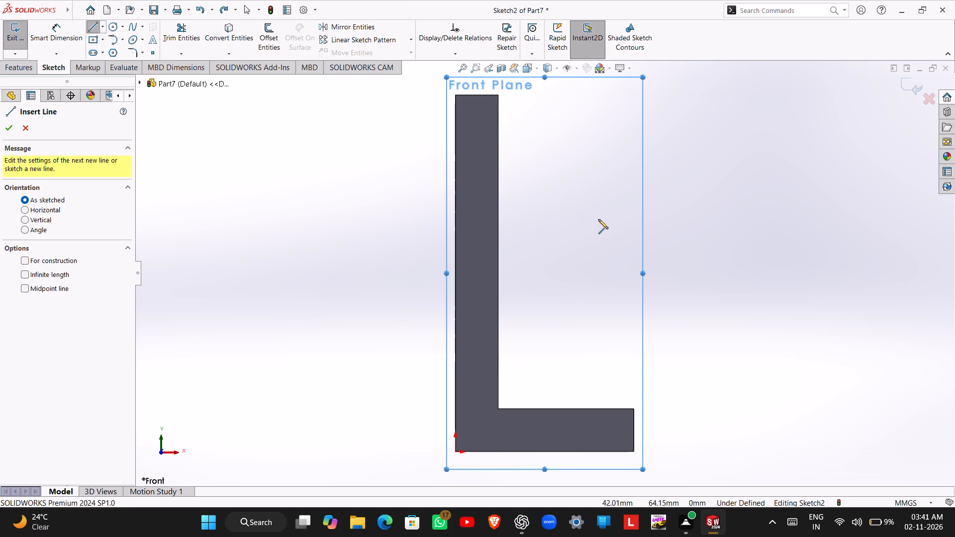
click(498, 197)
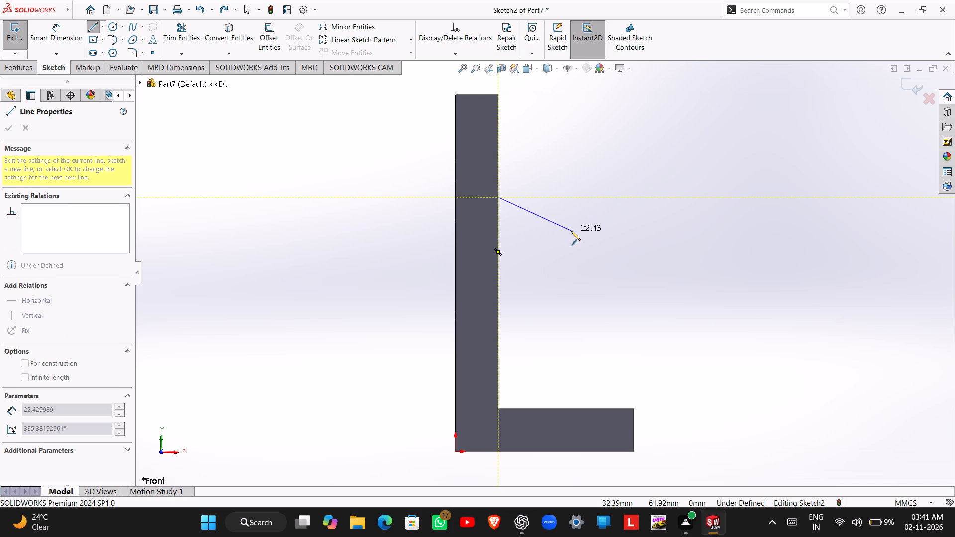
click(571, 231)
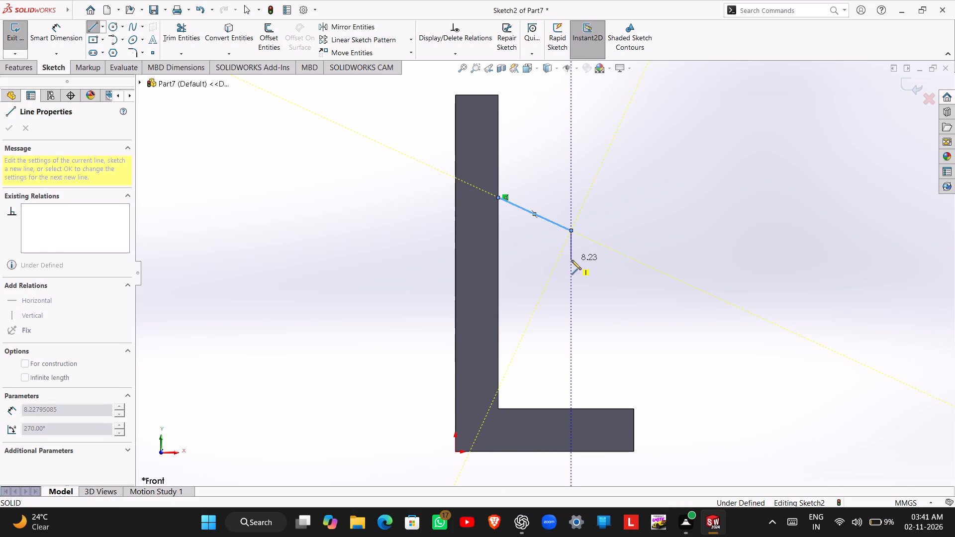
click(570, 268)
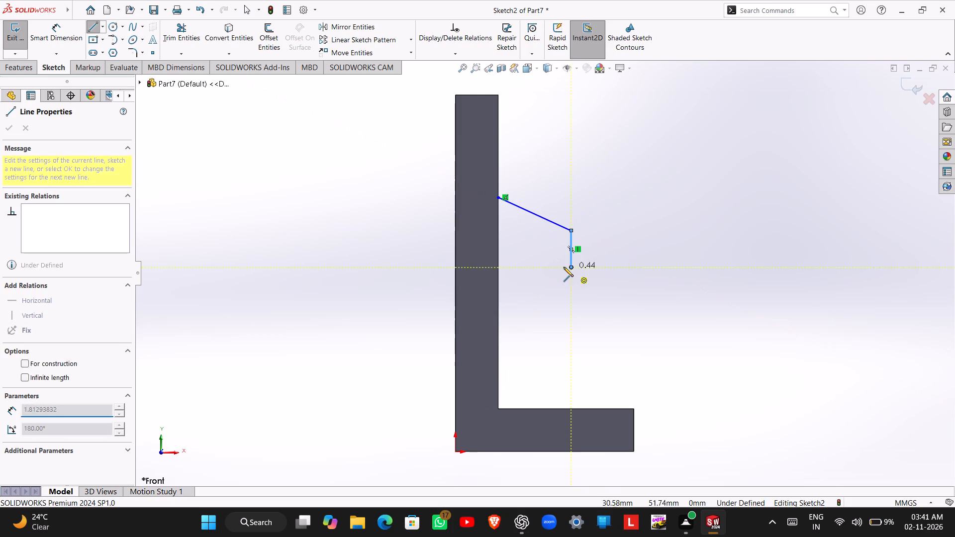
click(498, 268)
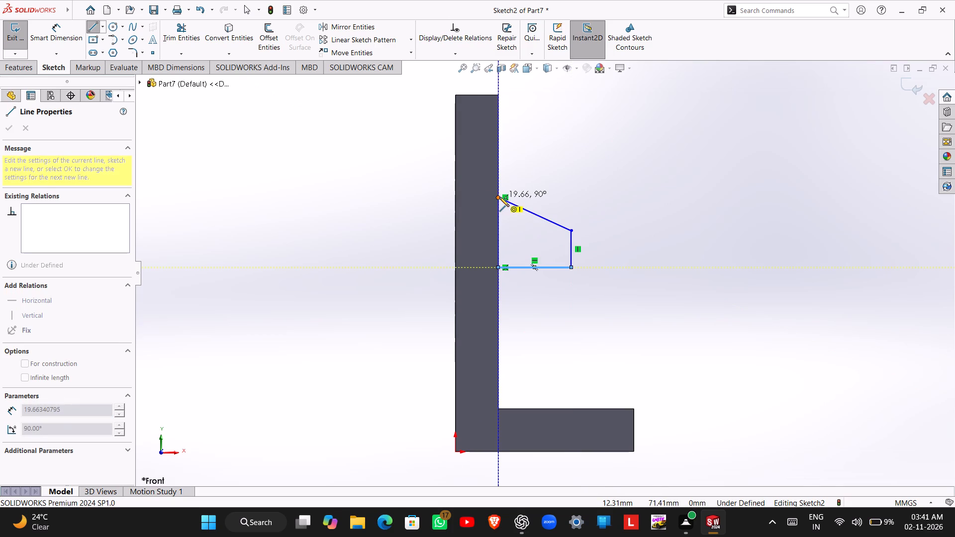
click(498, 196)
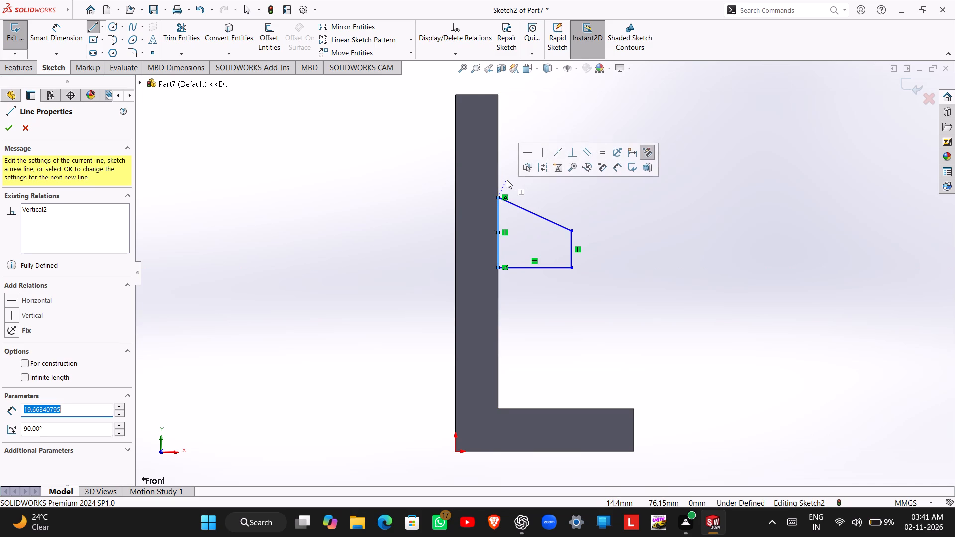
key(Escape)
Dimension the profile's vertical side on the leg to 24 mm and its outer vertical side to 19 mm.
right_drag(405, 280, 421, 208)
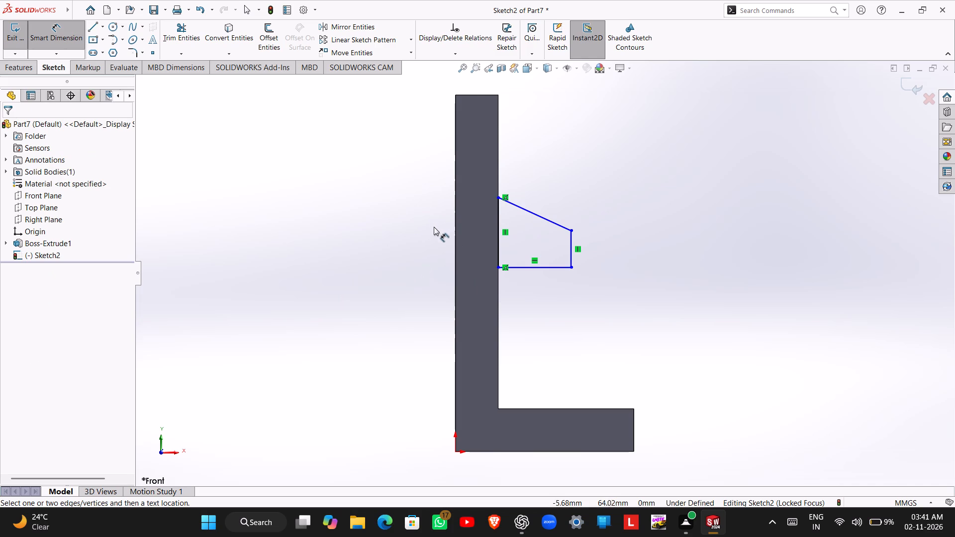
click(497, 217)
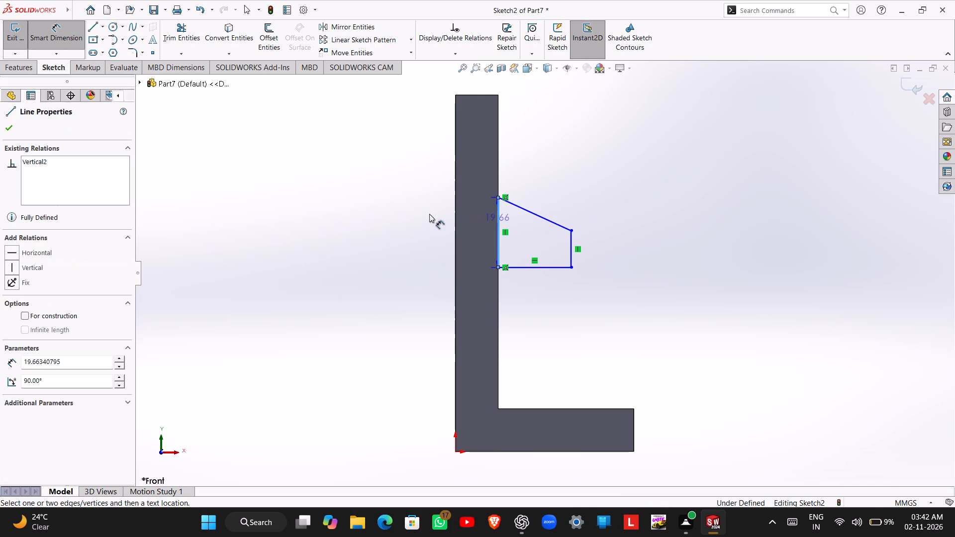
click(393, 224)
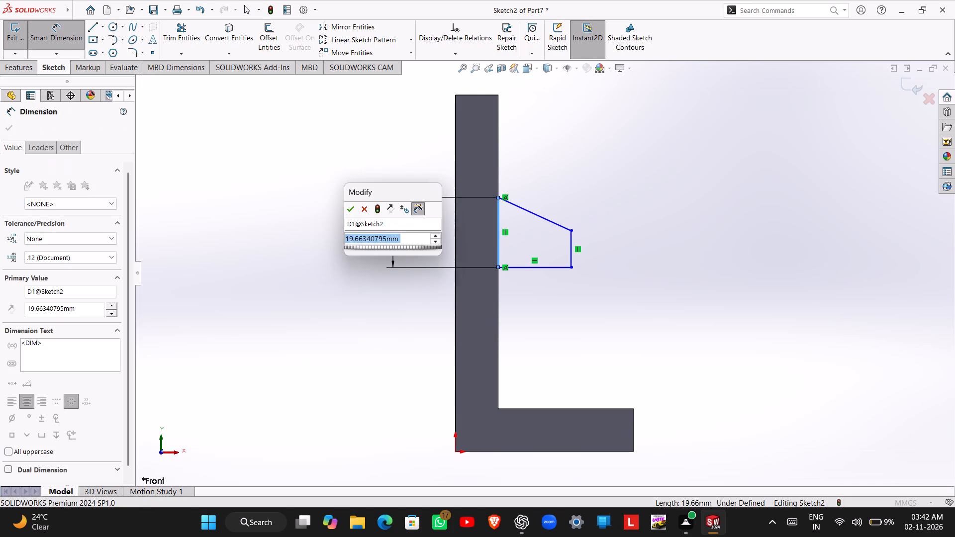
text(24)
key(Return)
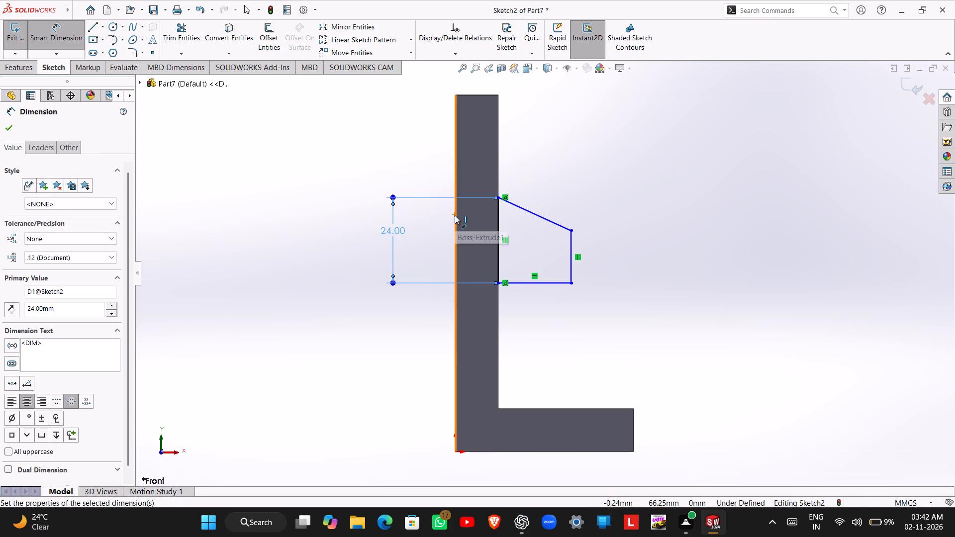
click(572, 242)
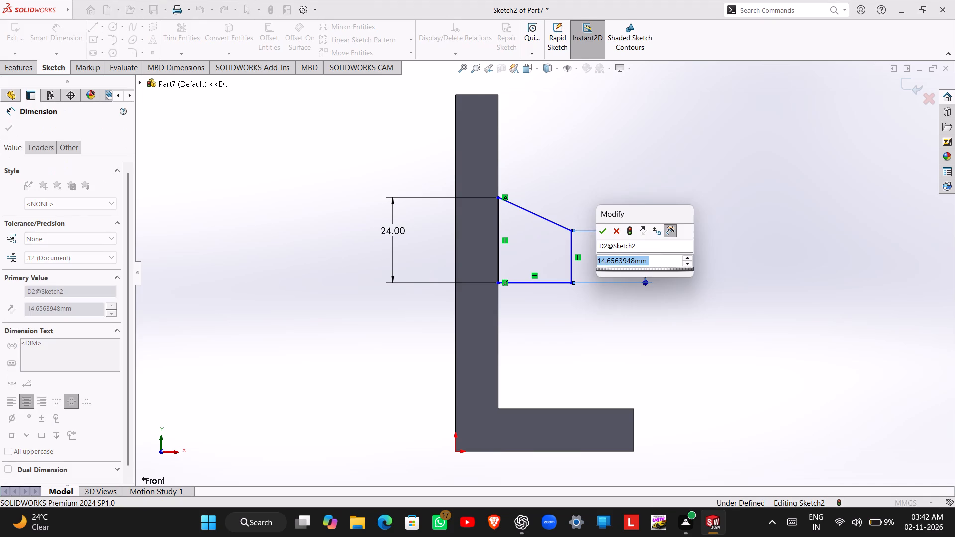
text(19)
key(Return)
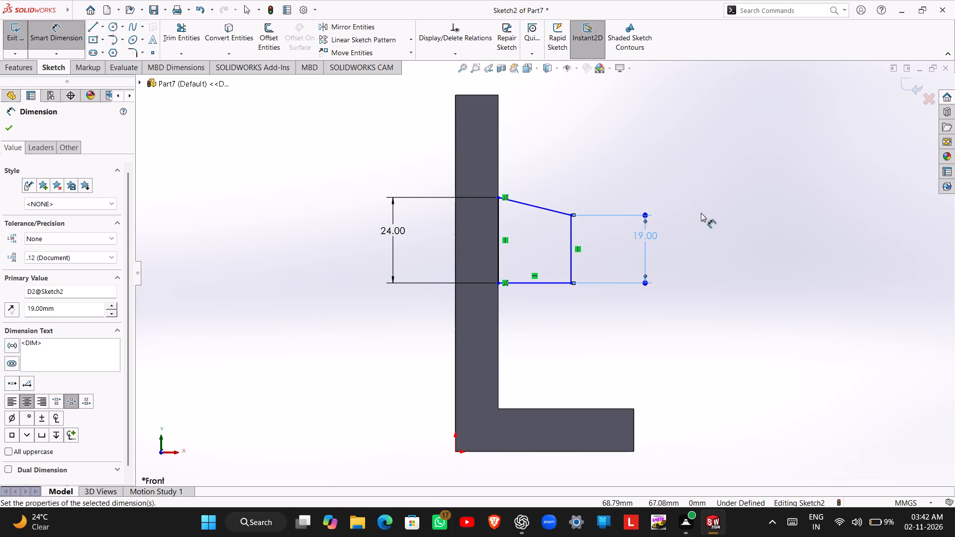
Dimension the profile's outer vertical side 46 mm from the bracket's outer vertical edge.
click(453, 244)
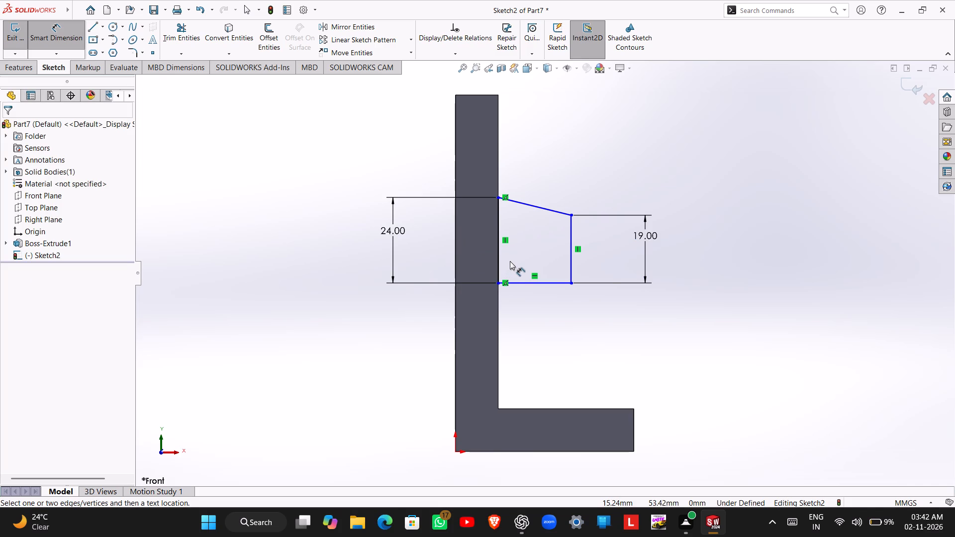
click(570, 265)
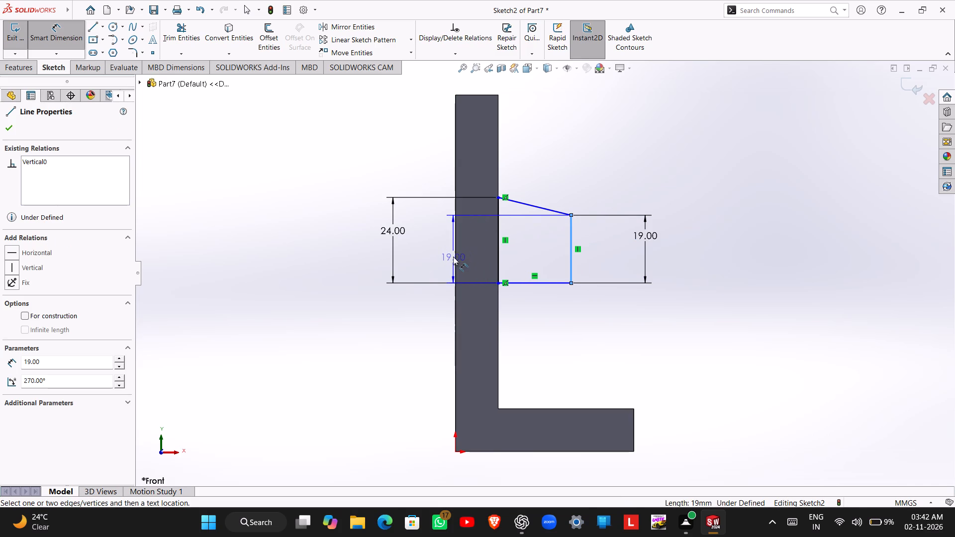
click(456, 259)
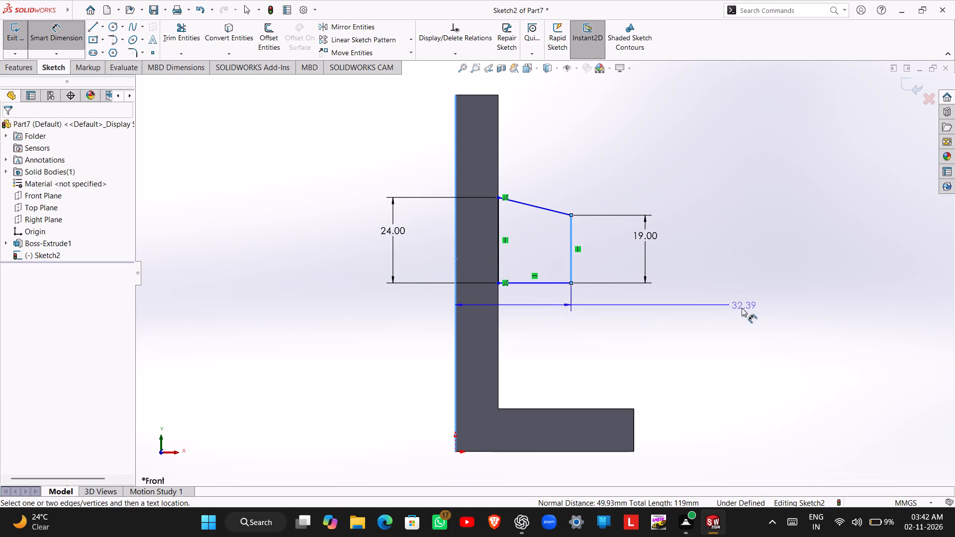
click(740, 309)
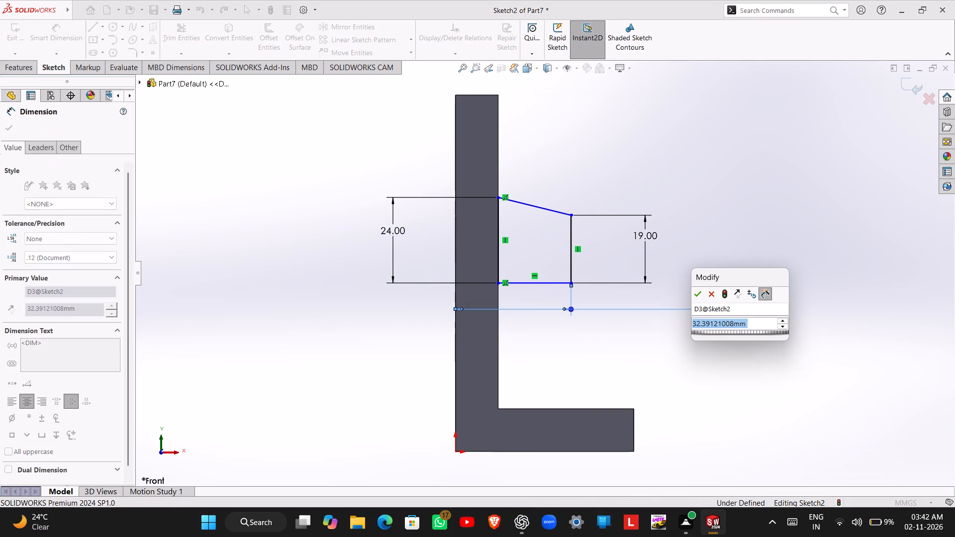
text(46)
key(Return)
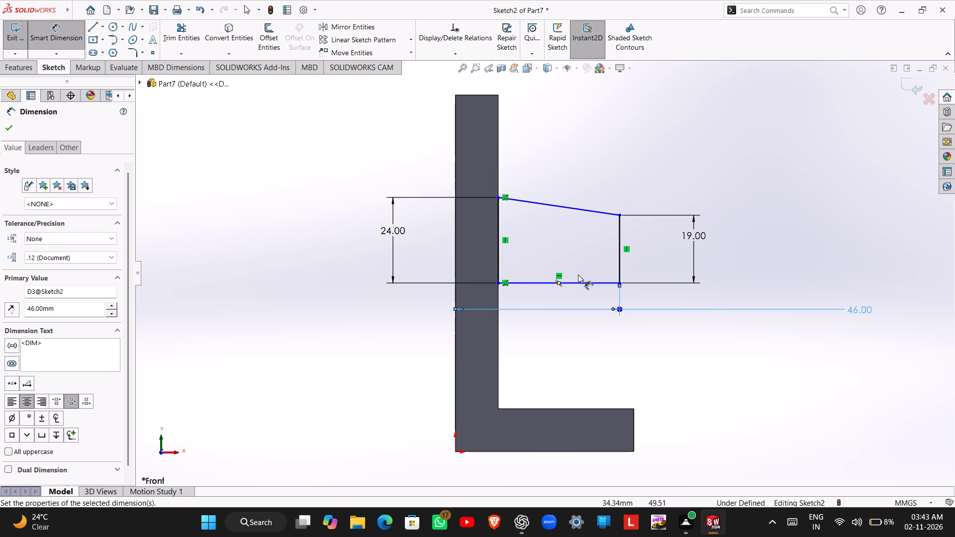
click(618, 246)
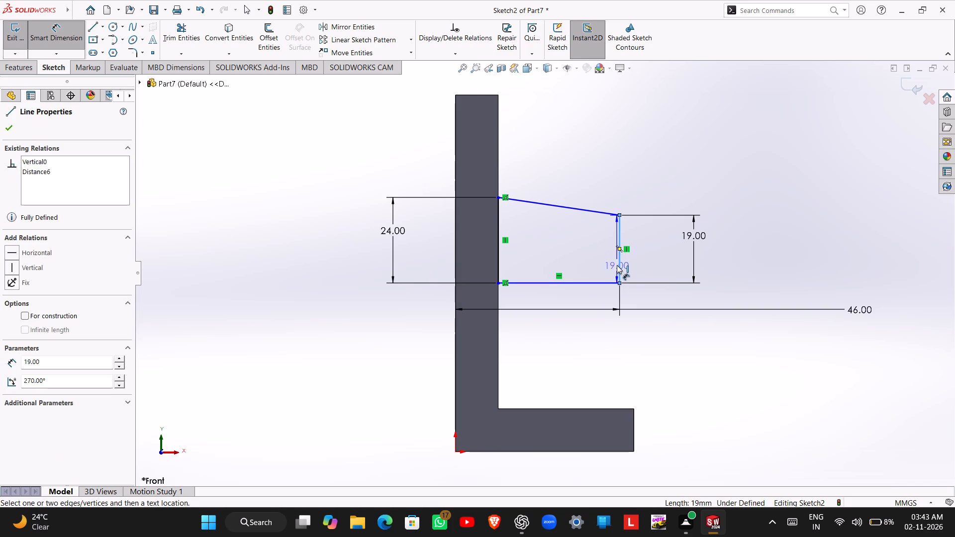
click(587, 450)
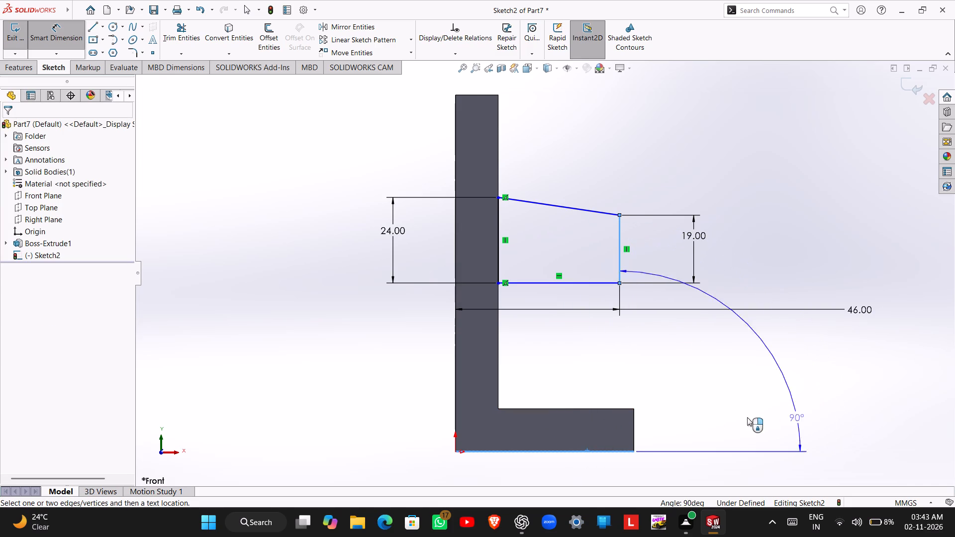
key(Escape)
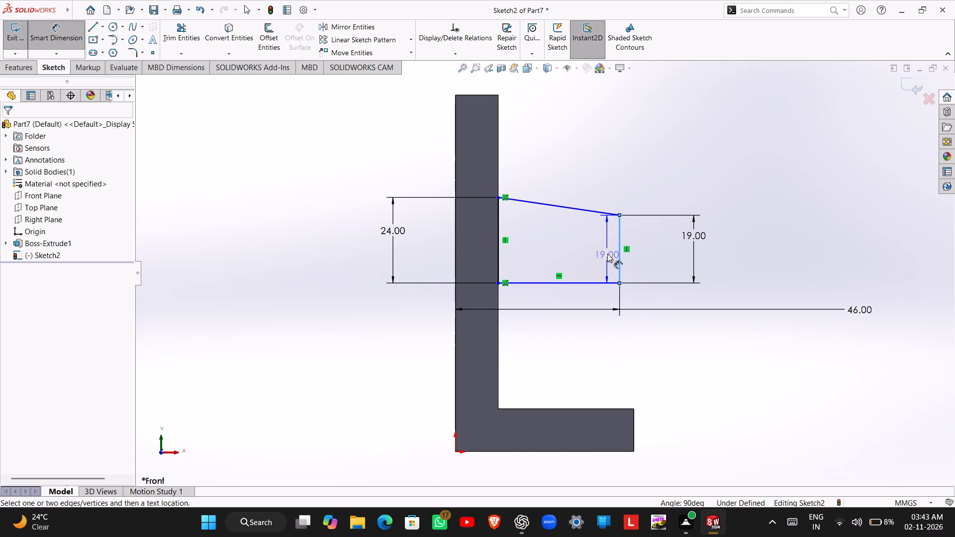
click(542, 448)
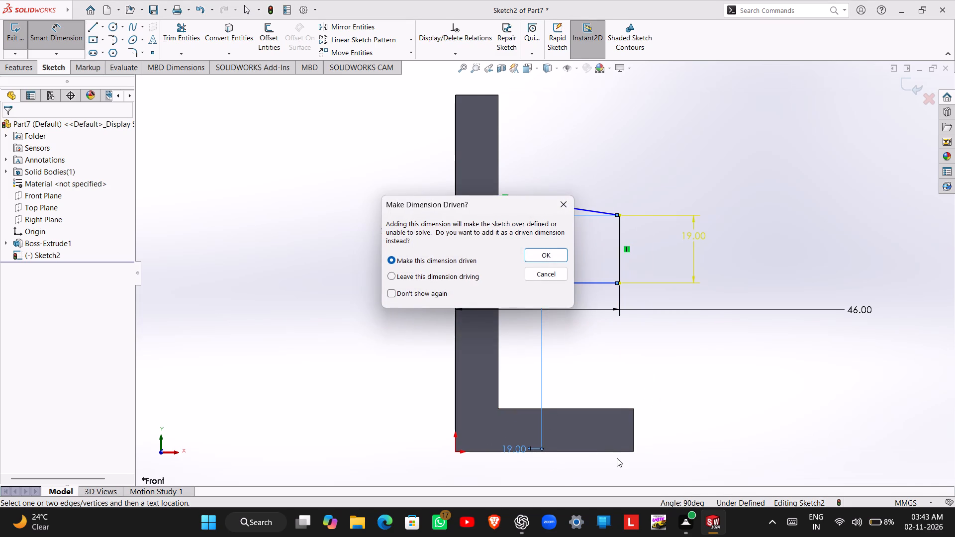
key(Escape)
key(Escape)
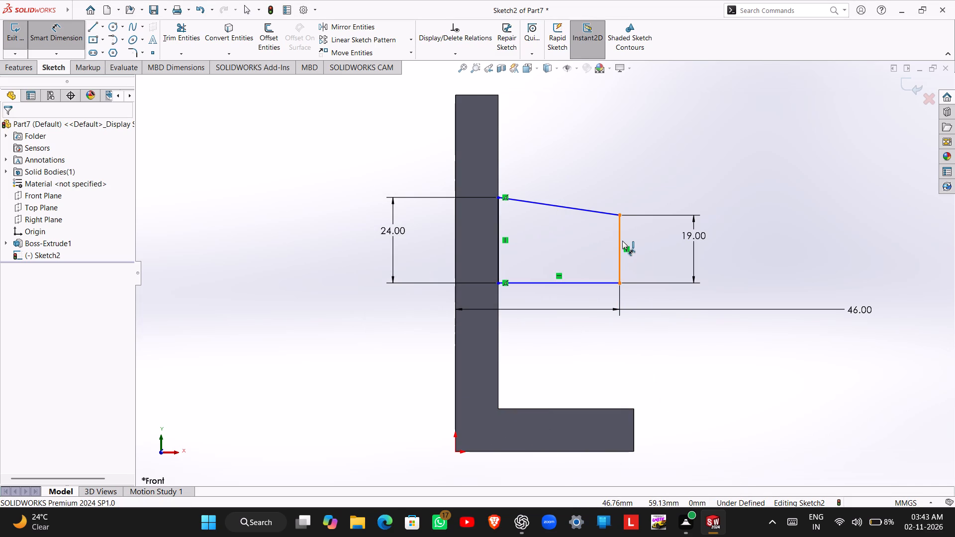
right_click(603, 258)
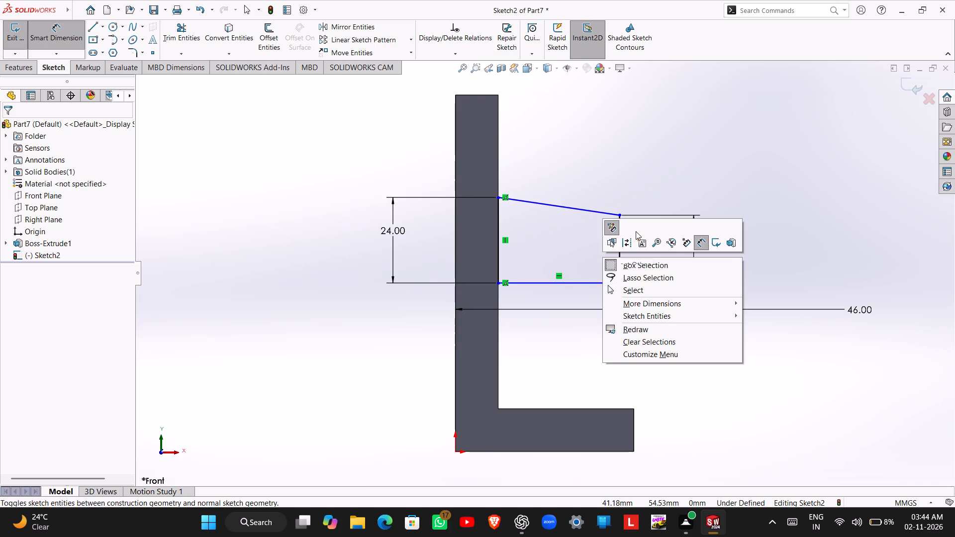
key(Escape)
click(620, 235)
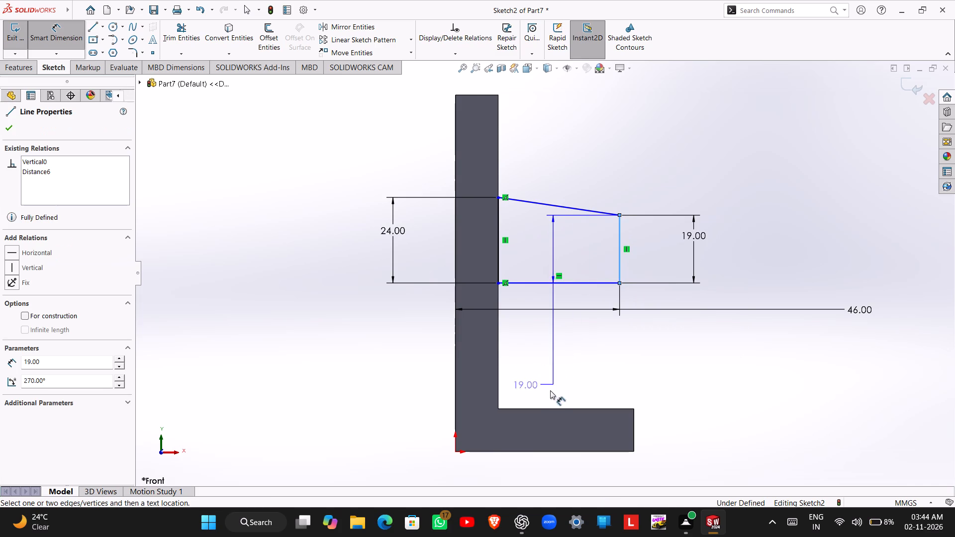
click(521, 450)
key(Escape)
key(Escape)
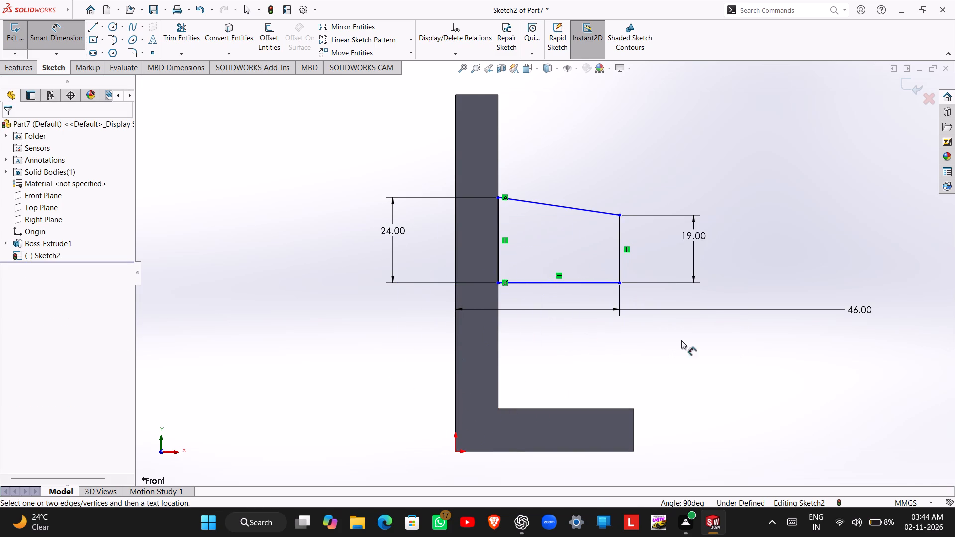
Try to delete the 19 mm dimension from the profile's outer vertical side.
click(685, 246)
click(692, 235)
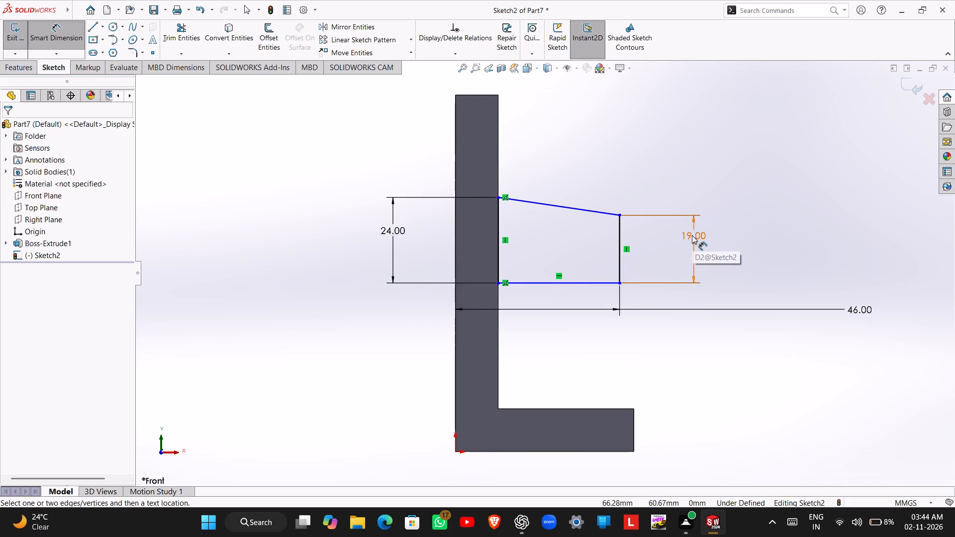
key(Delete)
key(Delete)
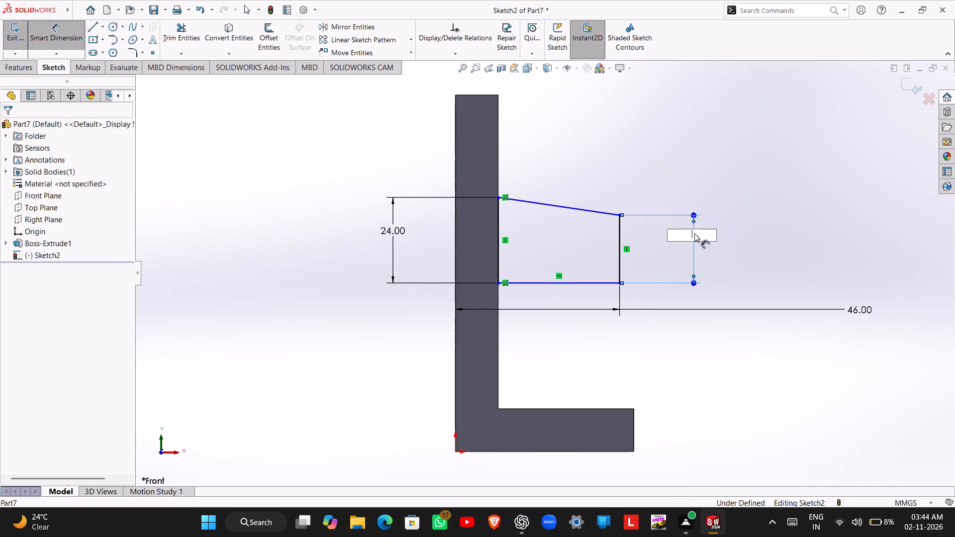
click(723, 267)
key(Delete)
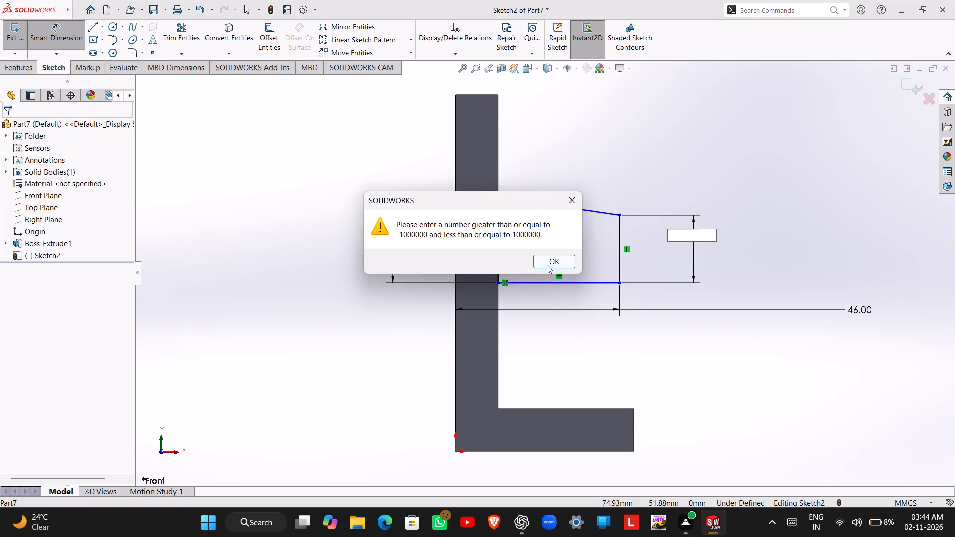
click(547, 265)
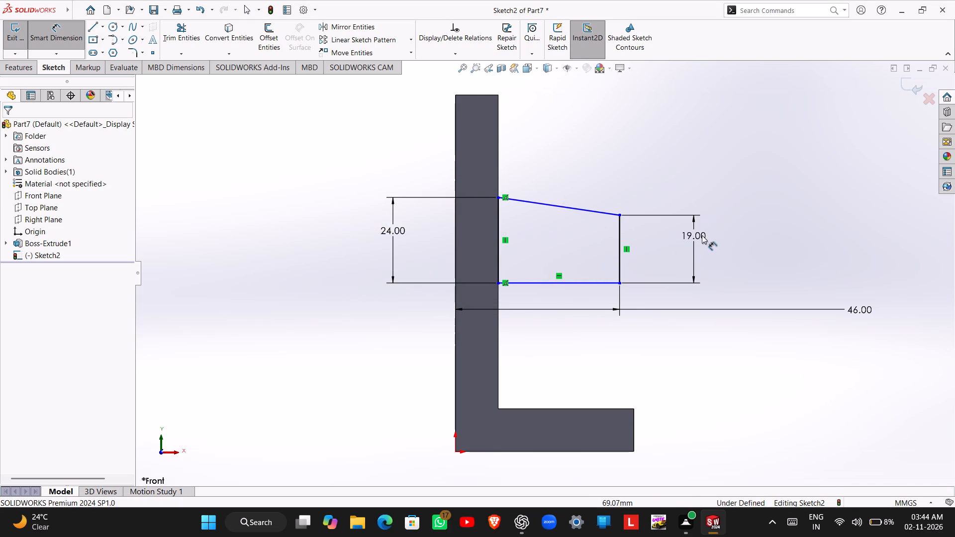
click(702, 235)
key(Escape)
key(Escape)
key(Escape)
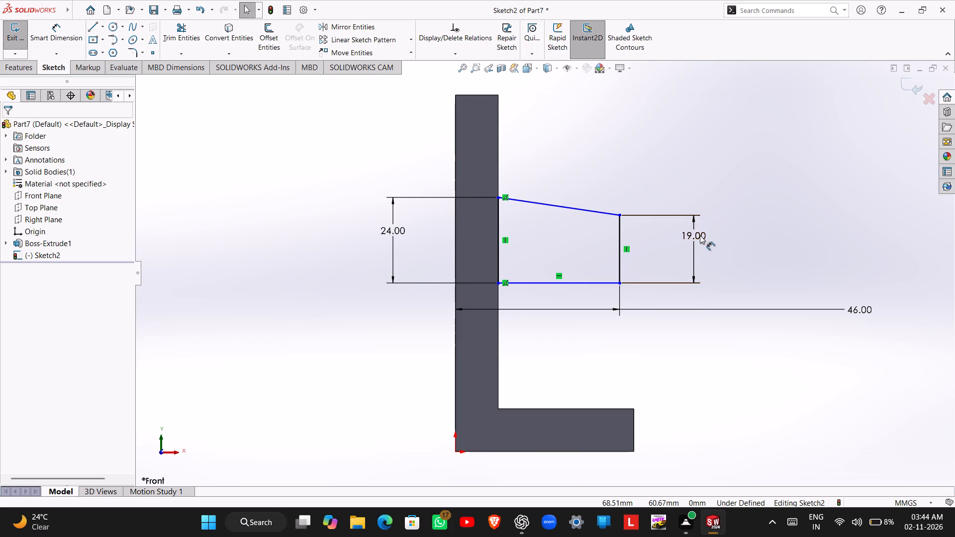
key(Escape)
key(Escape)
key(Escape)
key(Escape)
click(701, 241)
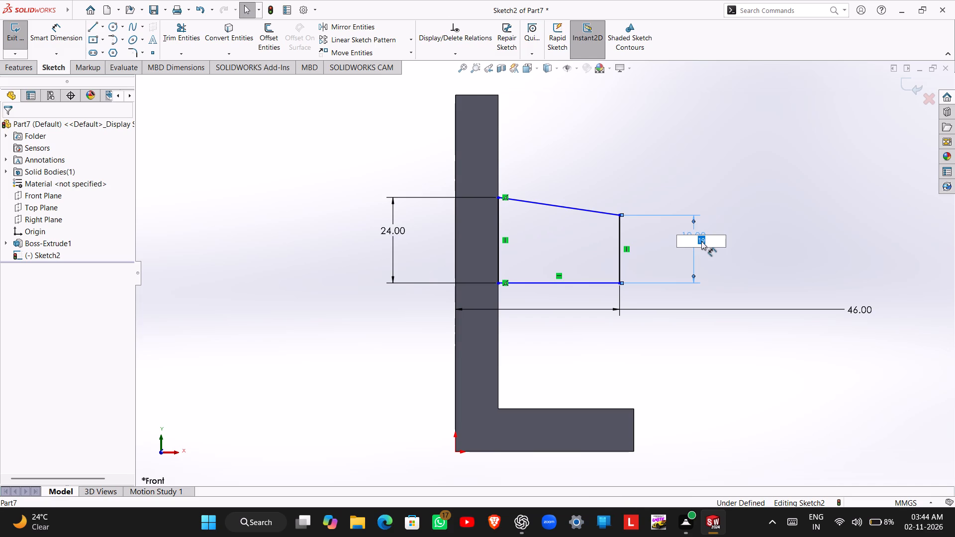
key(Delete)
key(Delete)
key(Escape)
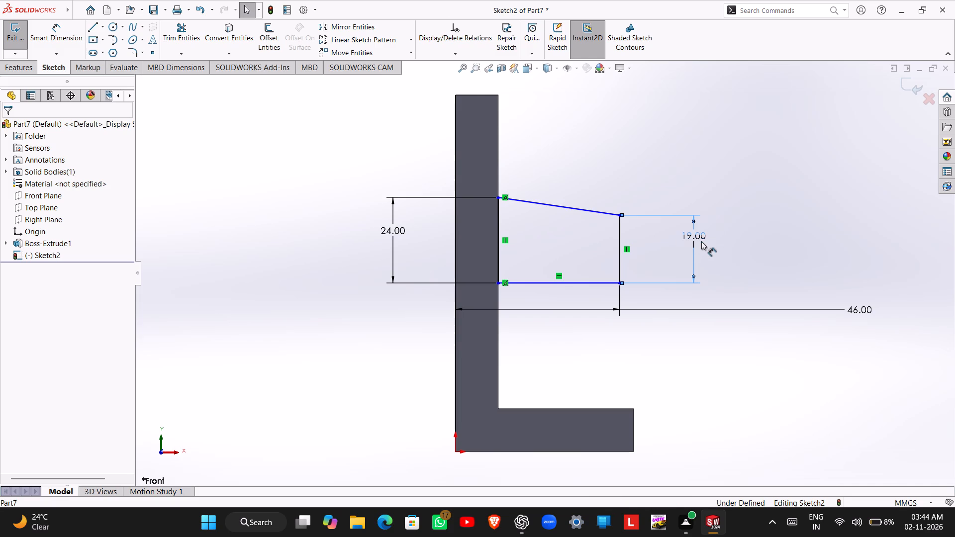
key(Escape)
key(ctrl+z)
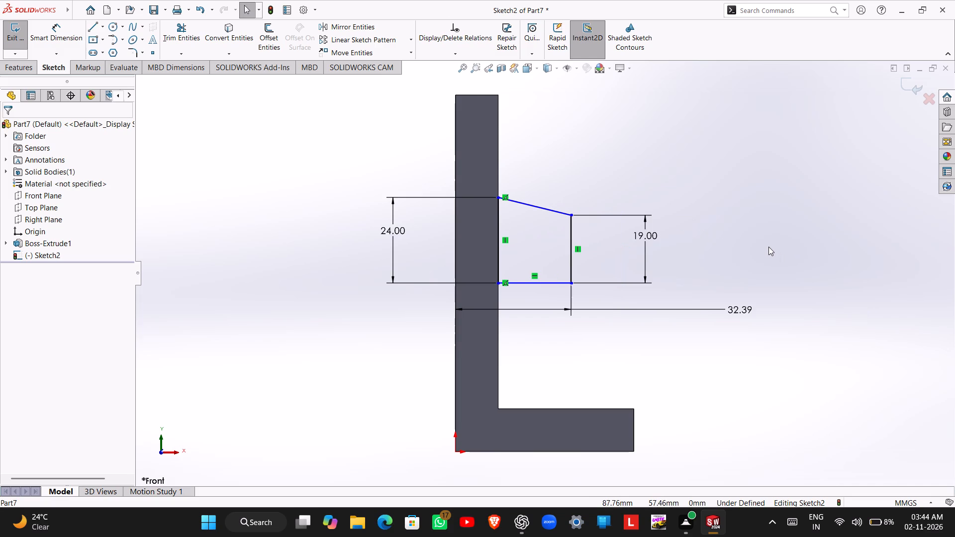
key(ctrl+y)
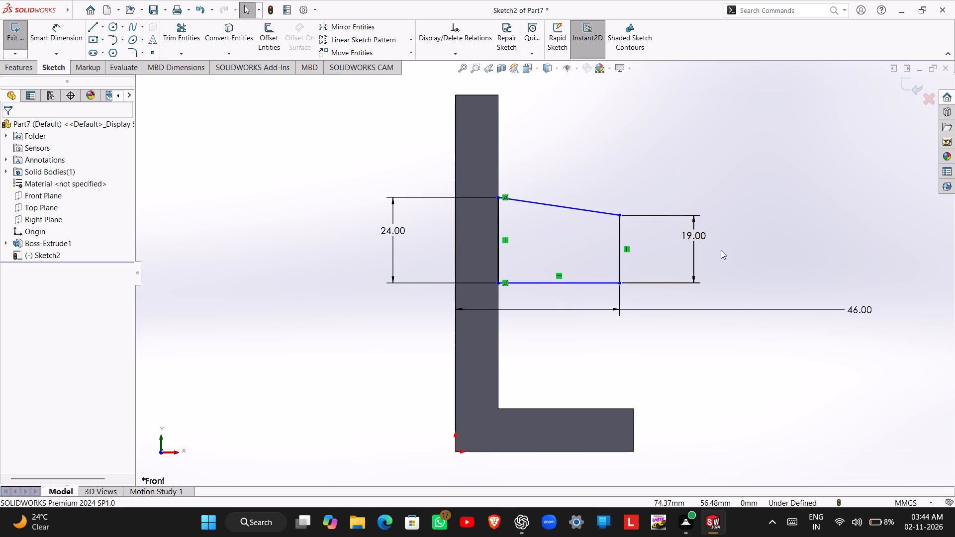
Delete the 19 mm dimension from the profile's outer vertical side.
click(693, 258)
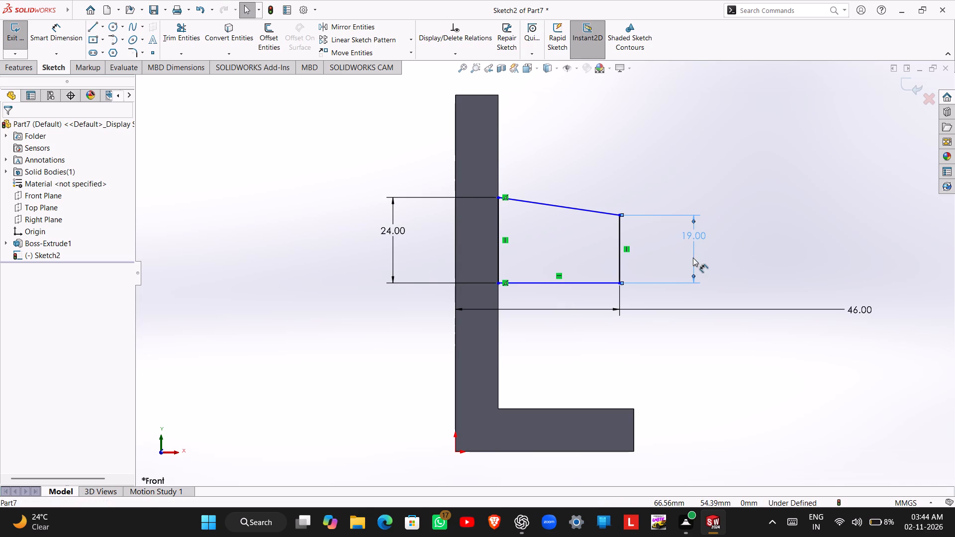
key(Delete)
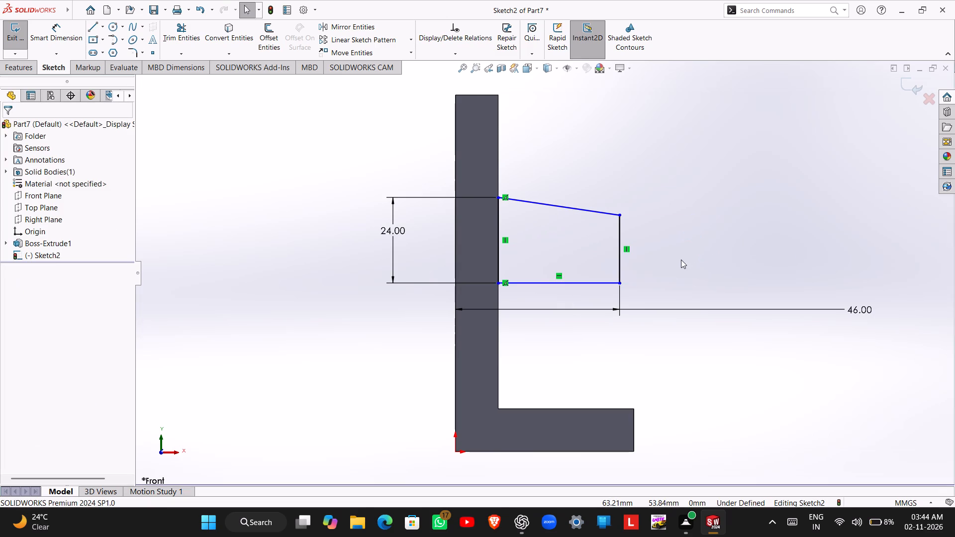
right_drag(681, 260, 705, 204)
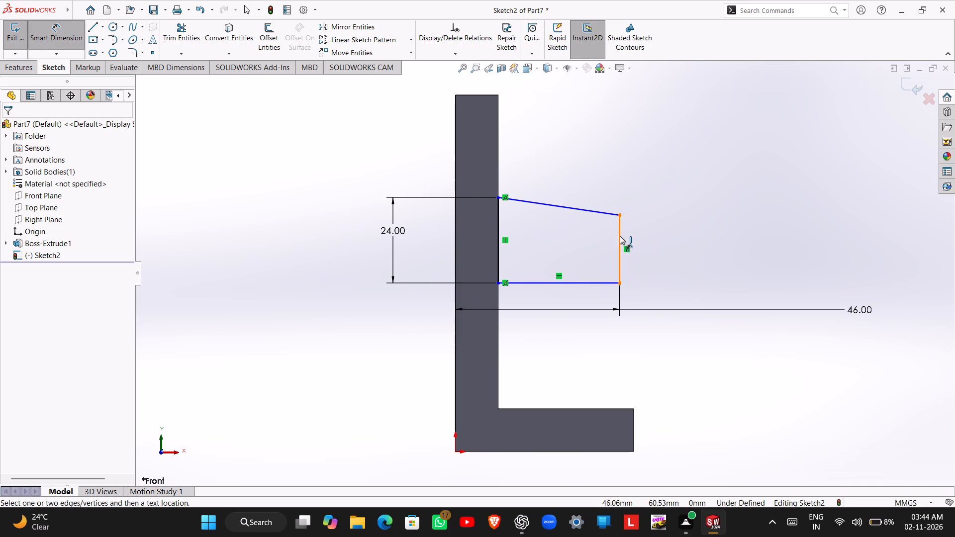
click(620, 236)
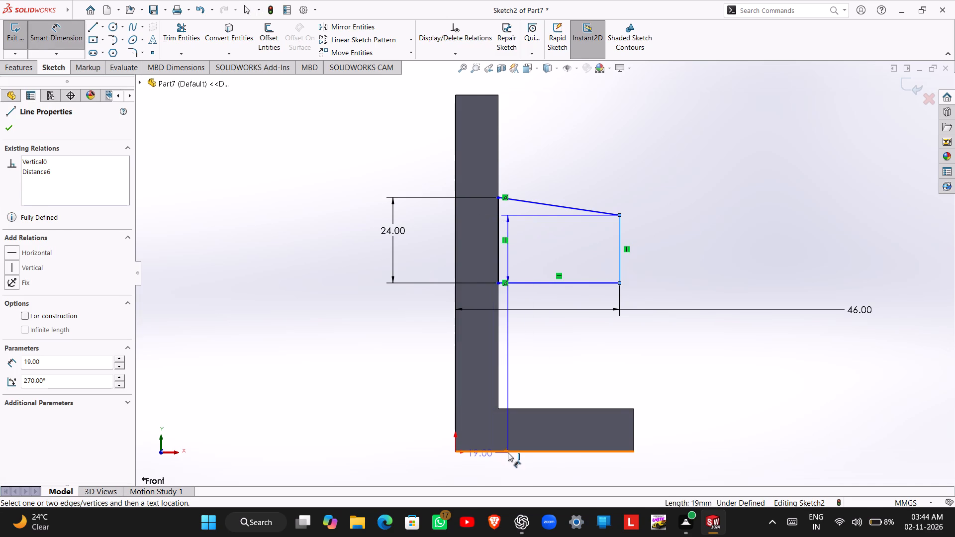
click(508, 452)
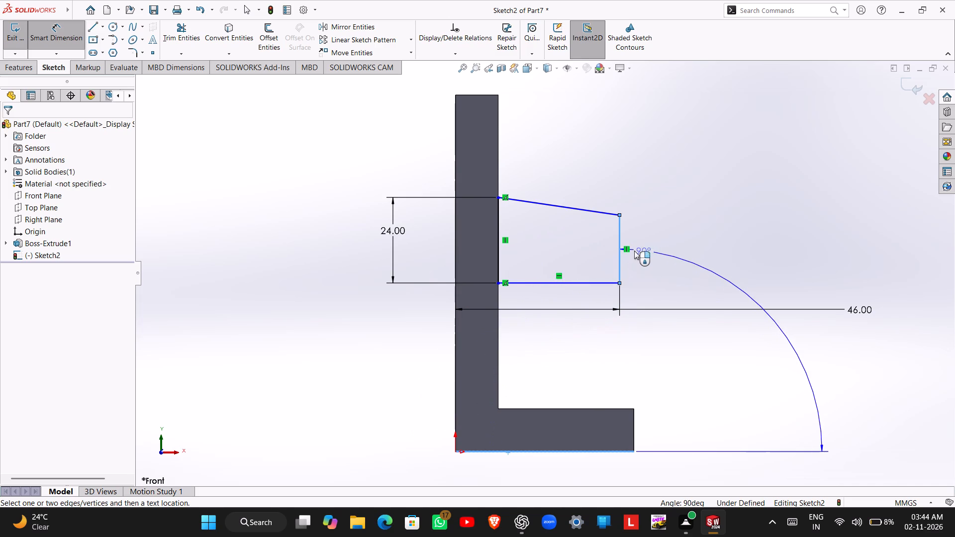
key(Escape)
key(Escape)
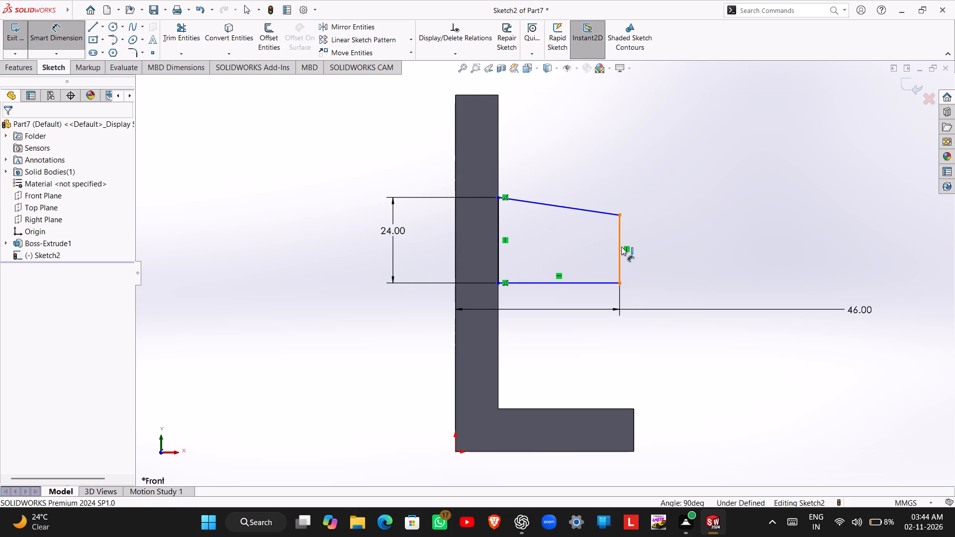
Dimension the midpoint of the profile's outer vertical side 55 mm above the bracket's bottom edge.
click(619, 248)
click(594, 452)
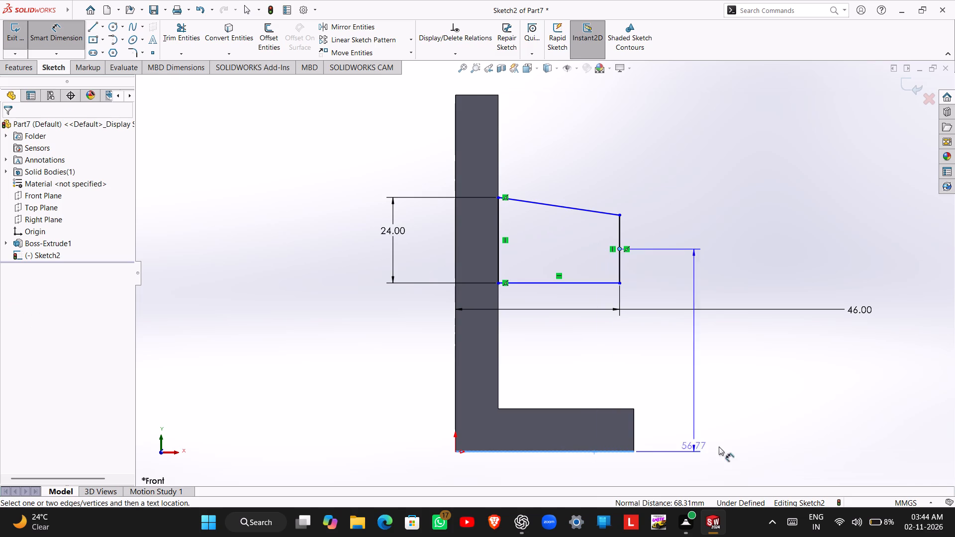
click(759, 439)
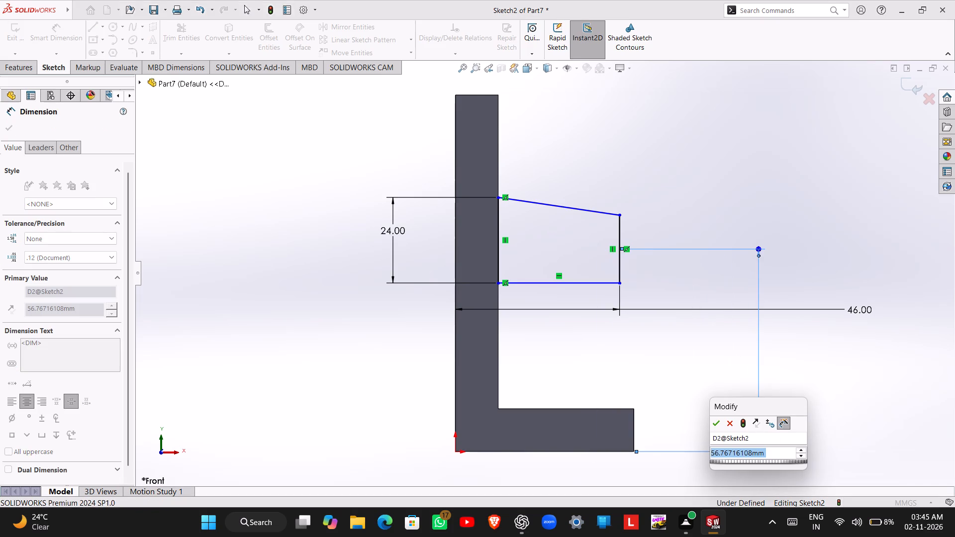
text(50)
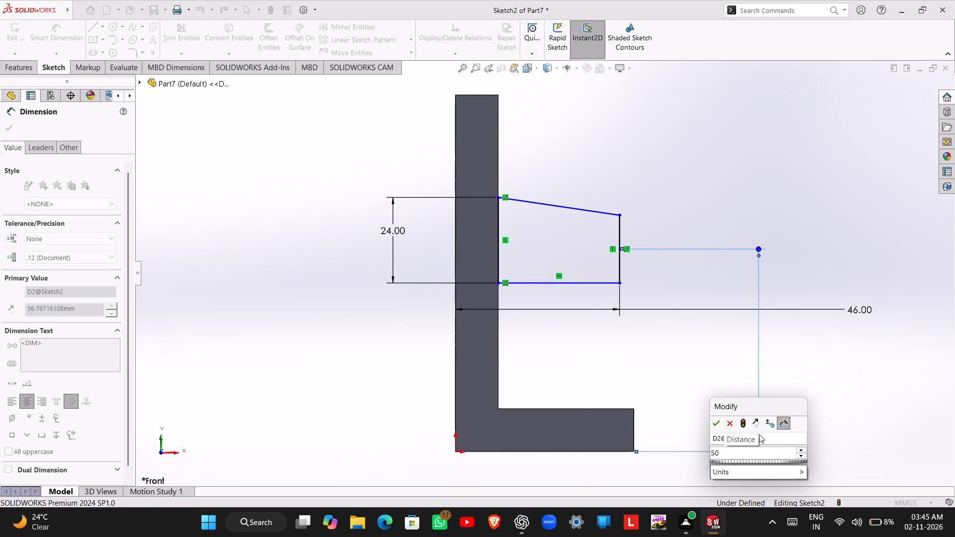
key(BackSpace)
key(5)
key(Return)
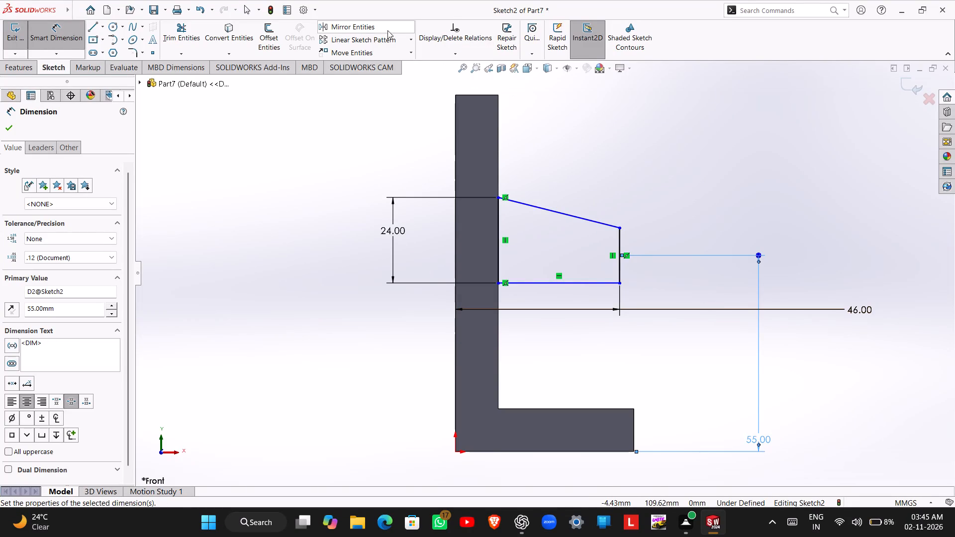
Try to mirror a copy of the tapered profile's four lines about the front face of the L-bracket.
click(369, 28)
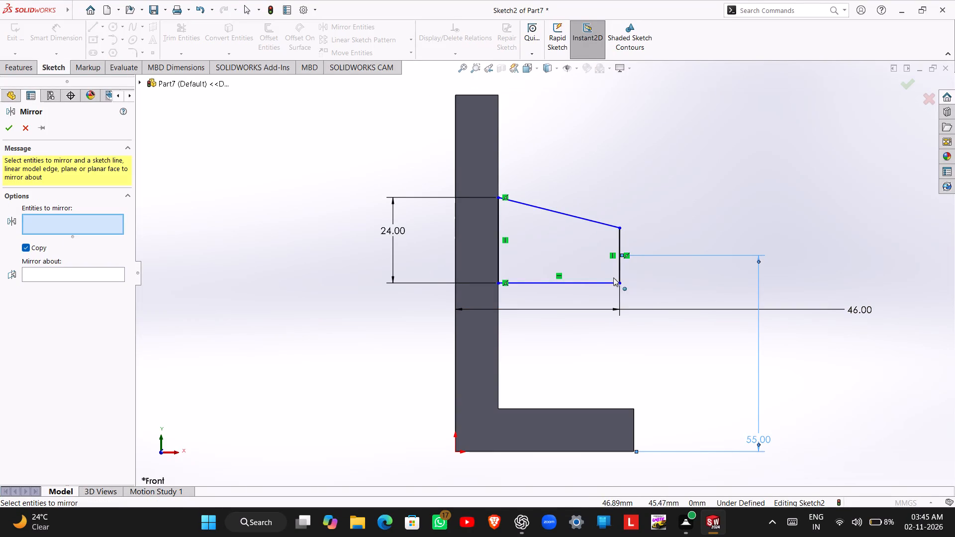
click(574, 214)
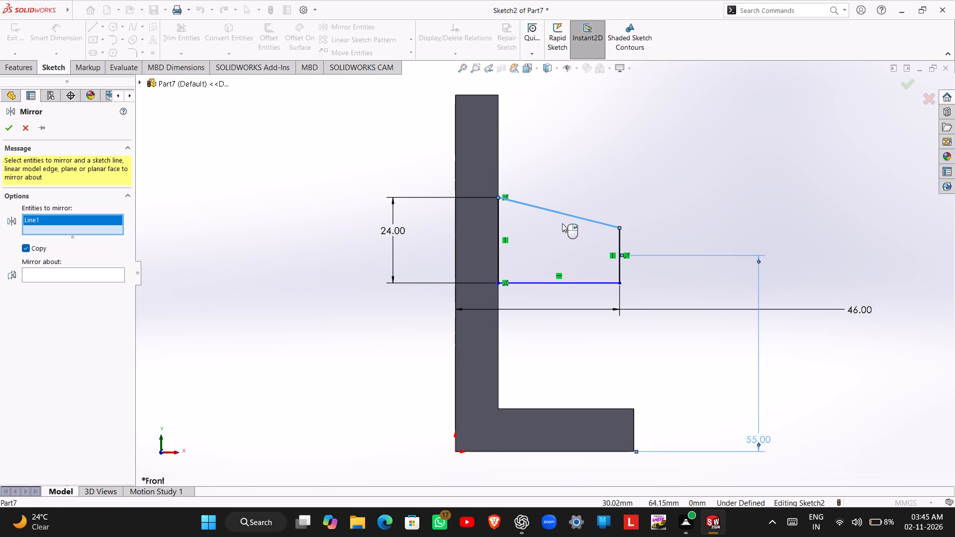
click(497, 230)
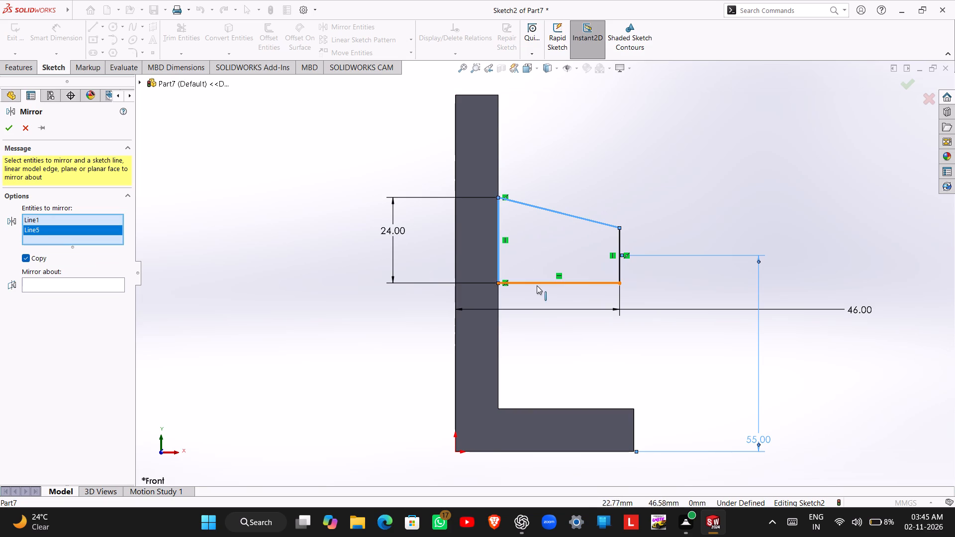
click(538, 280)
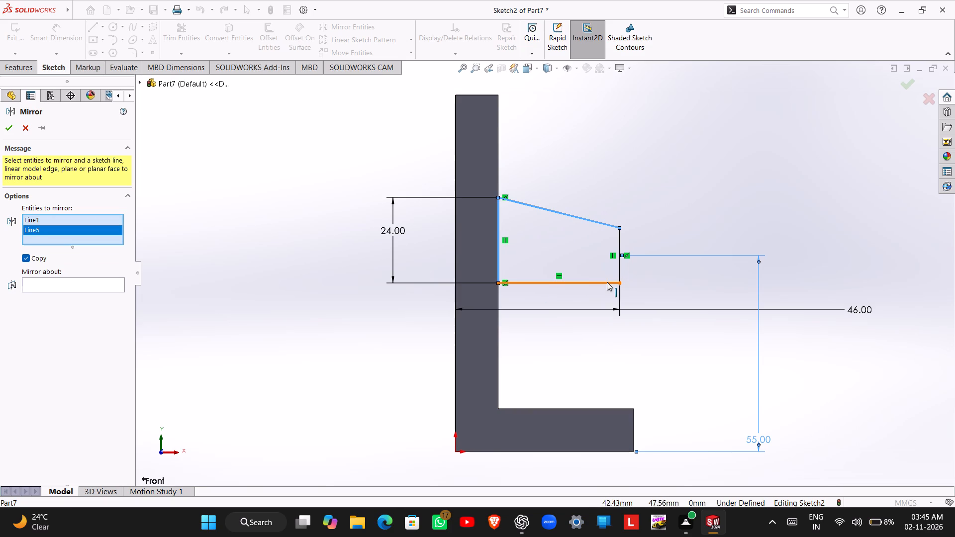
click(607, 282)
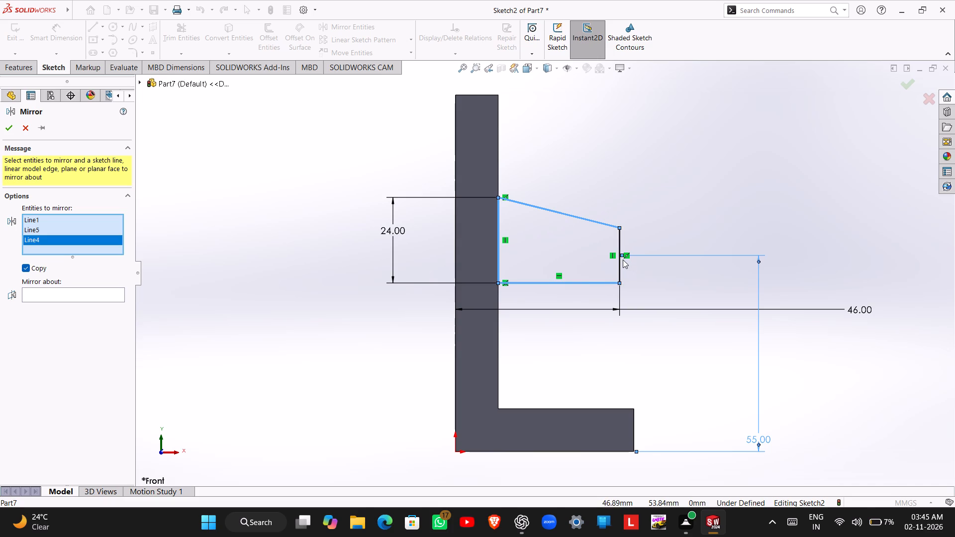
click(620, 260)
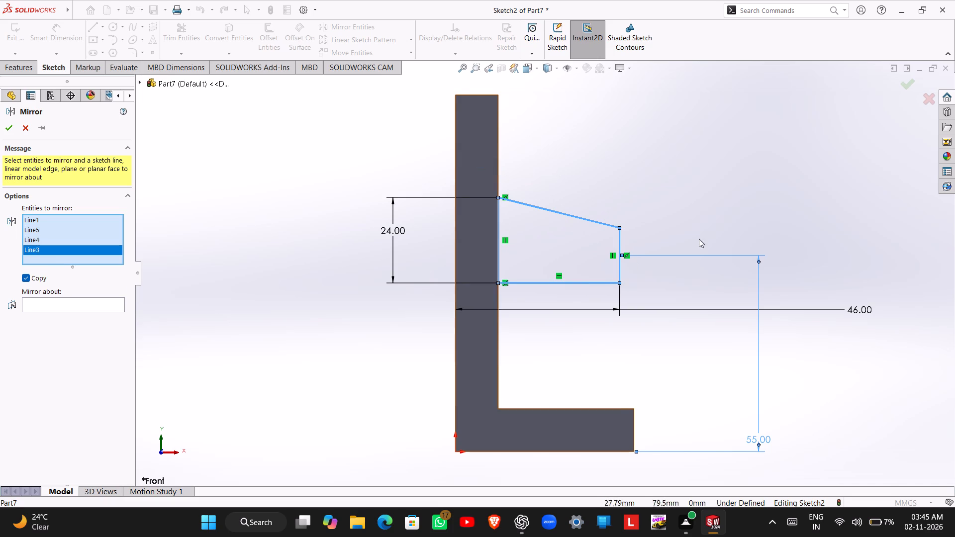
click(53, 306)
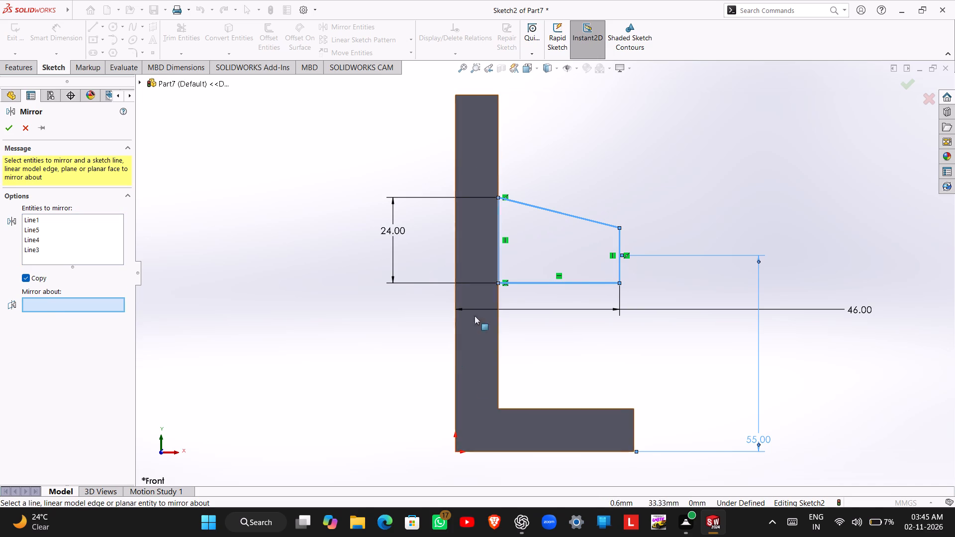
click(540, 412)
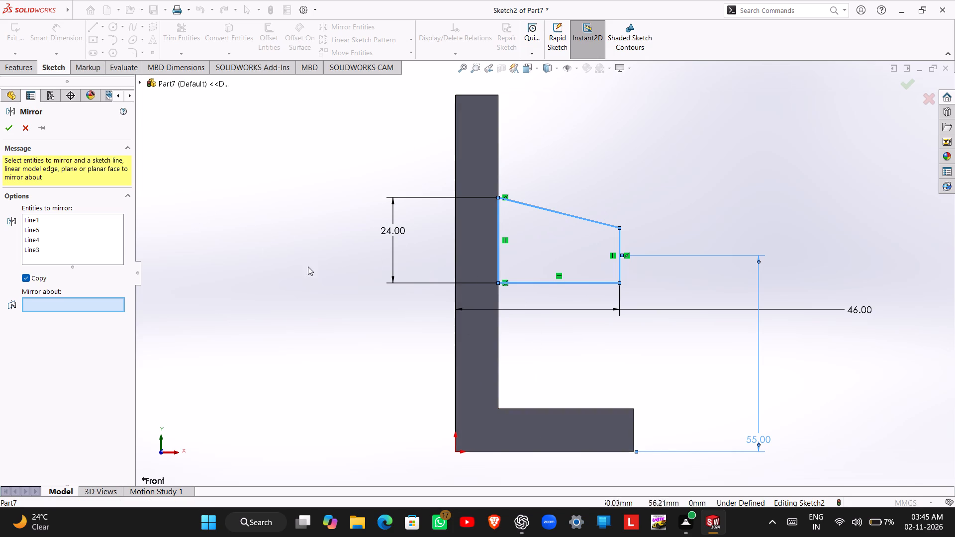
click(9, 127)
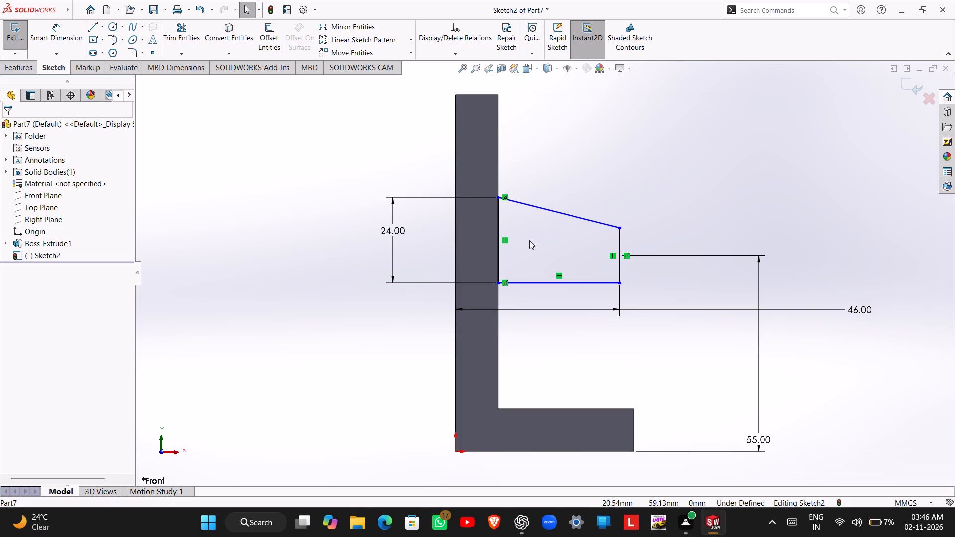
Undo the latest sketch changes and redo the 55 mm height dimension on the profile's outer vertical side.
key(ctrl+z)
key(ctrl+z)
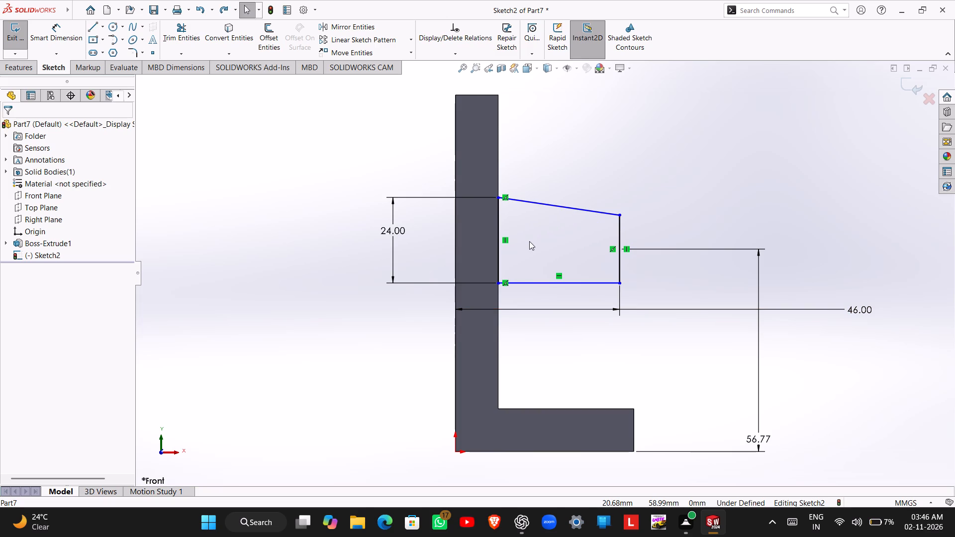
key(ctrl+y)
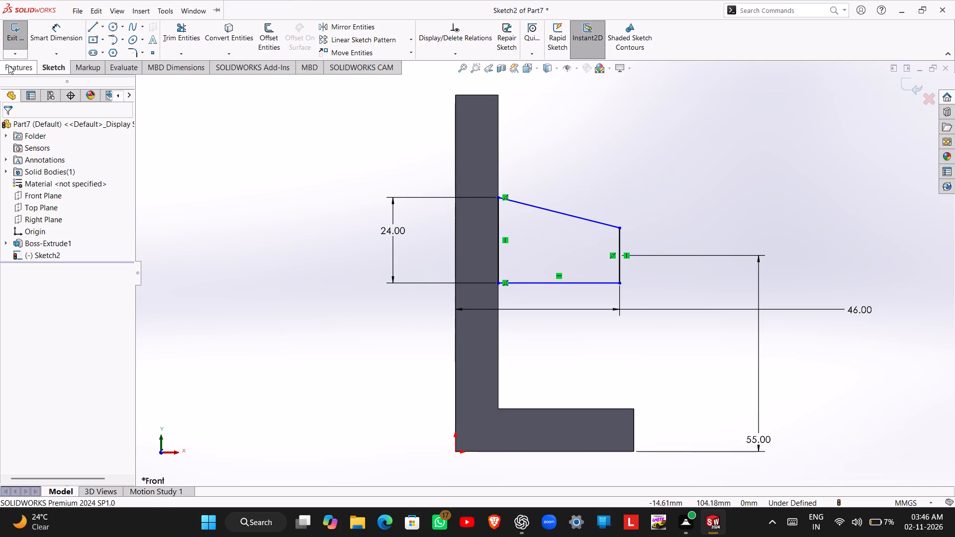
Revolve the tapered profile 360° about its lower horizontal line, merged with the bracket.
click(26, 39)
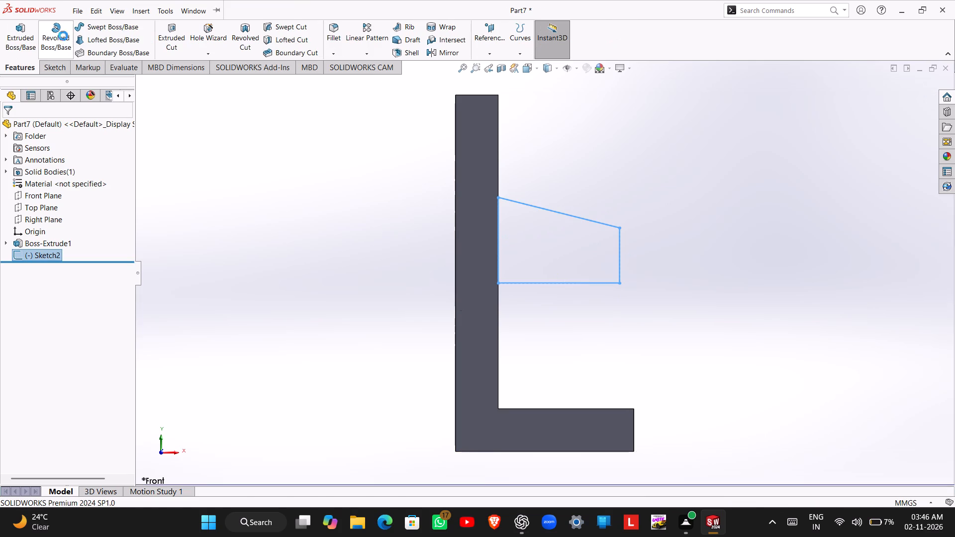
click(63, 36)
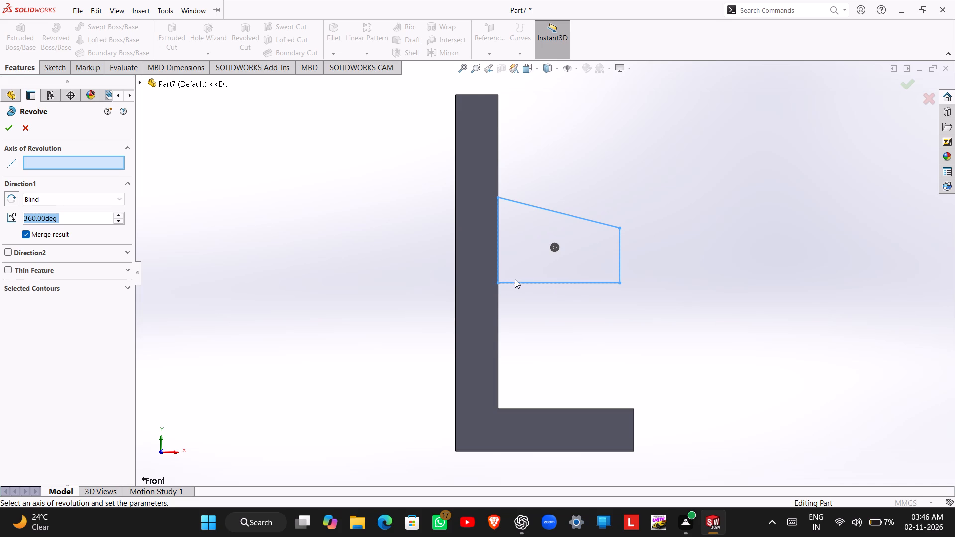
click(547, 284)
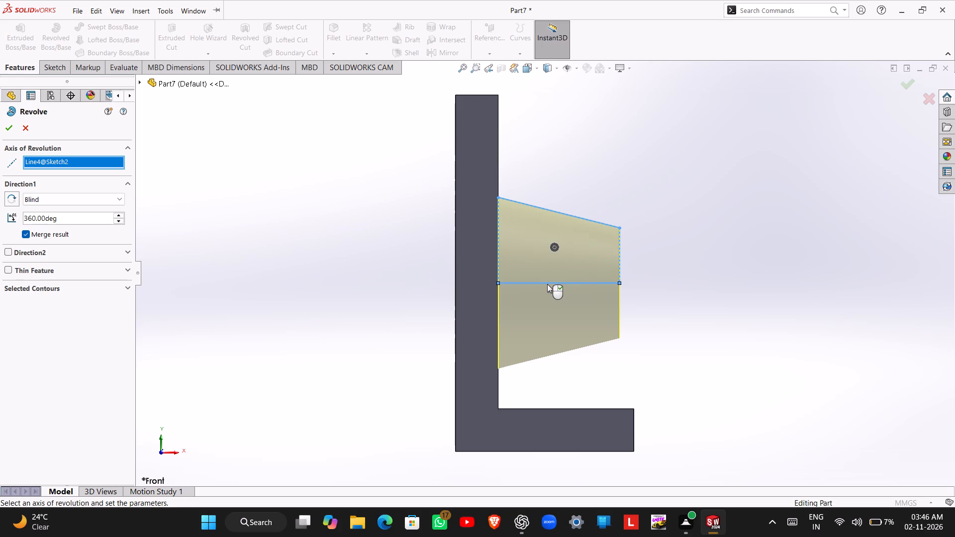
click(6, 124)
On the foot's upper face, sketch a 38 mm horizontal line from the inner edge's midpoint to the outer edge's midpoint.
middle_drag(715, 229, 692, 233)
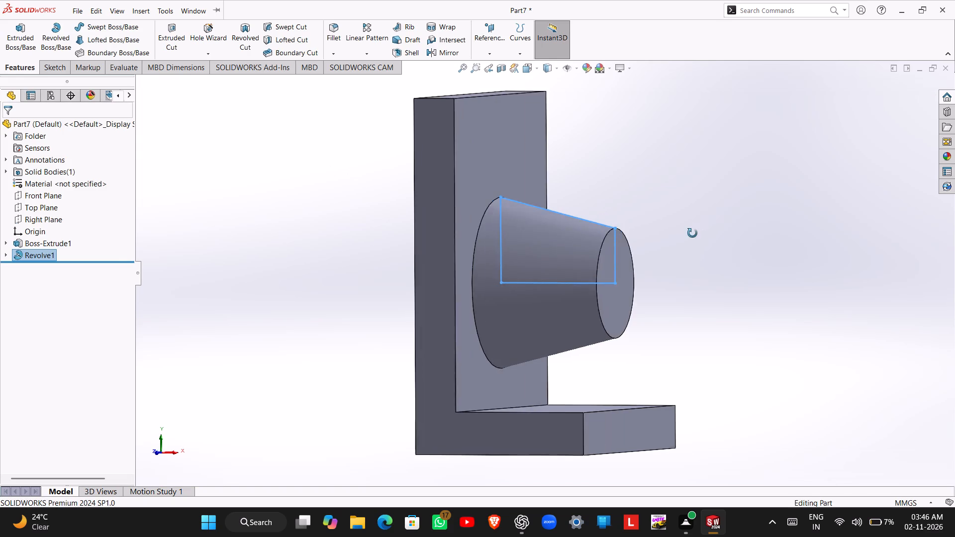
middle_drag(692, 233, 614, 259)
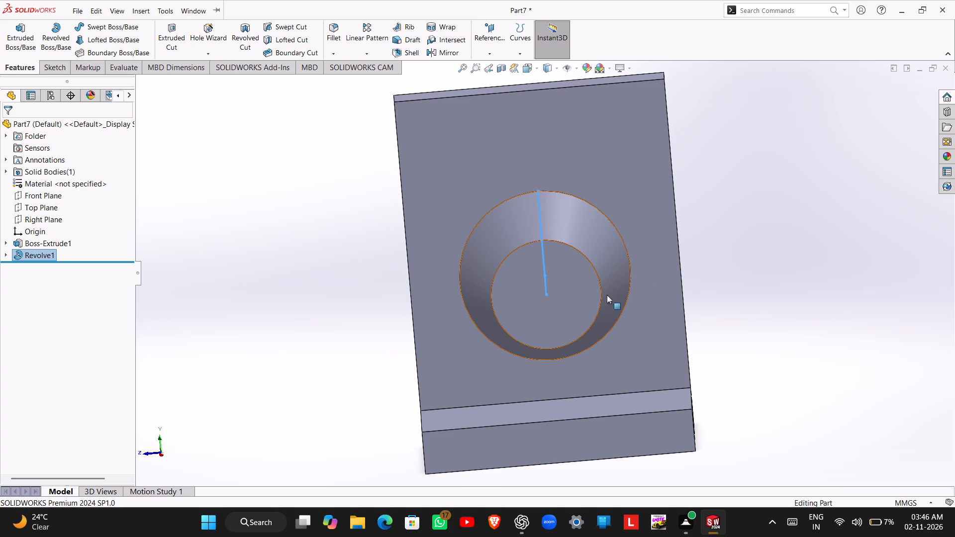
click(535, 402)
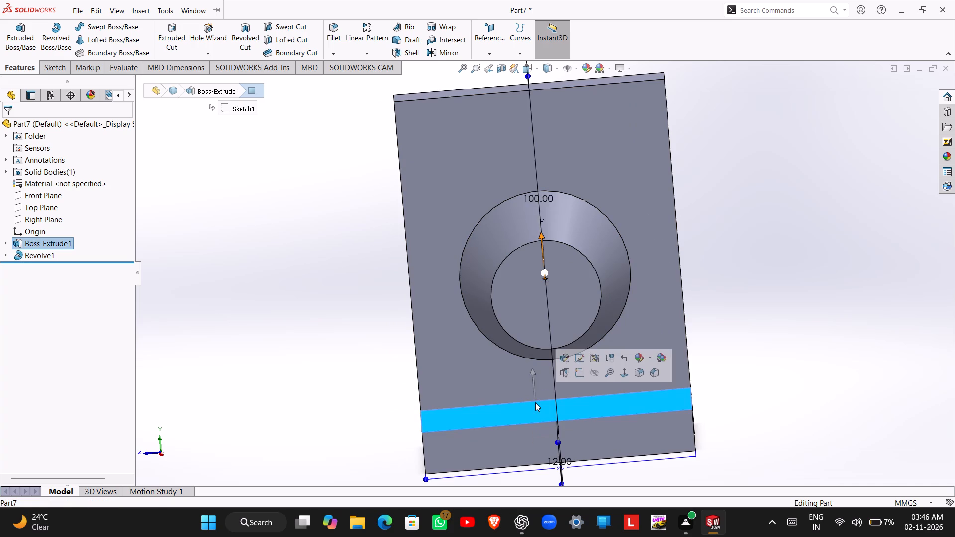
click(583, 374)
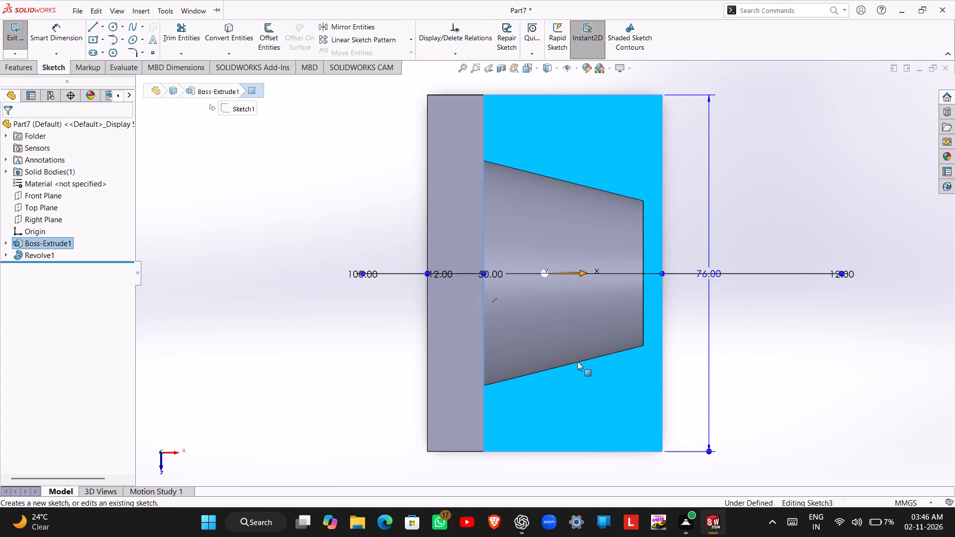
click(92, 37)
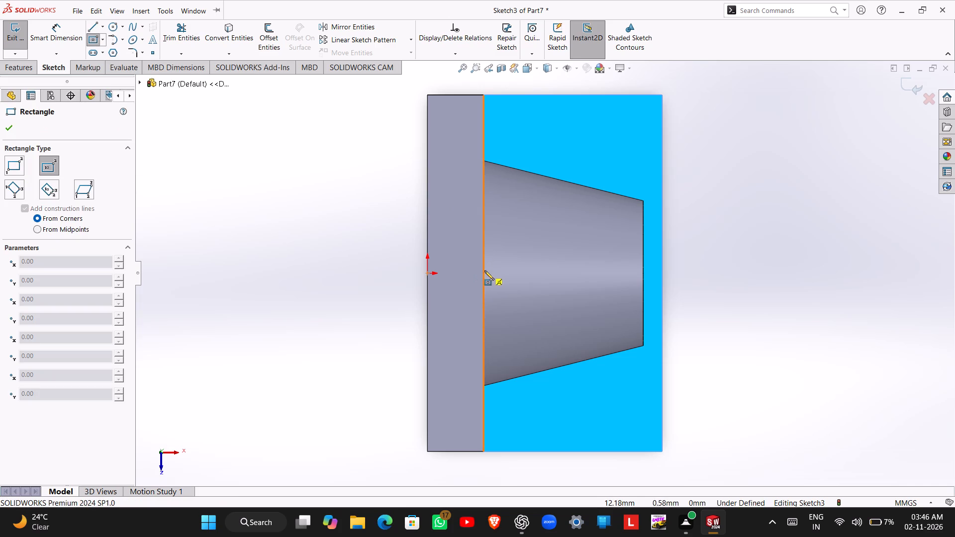
key(Escape)
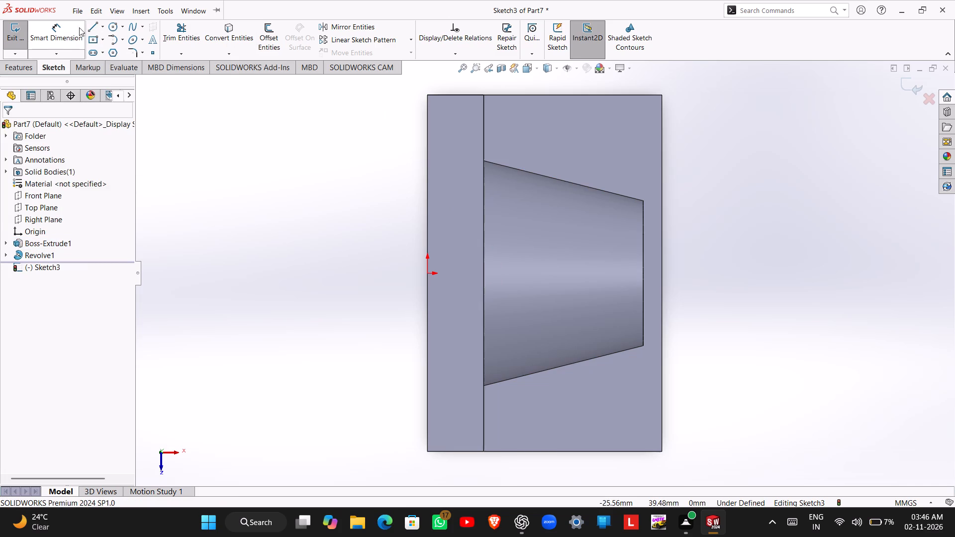
click(88, 24)
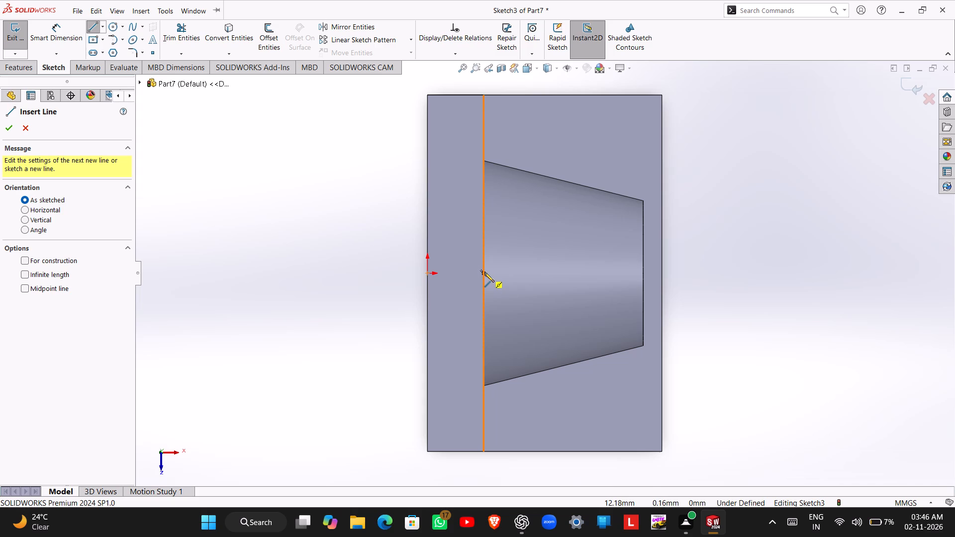
click(484, 272)
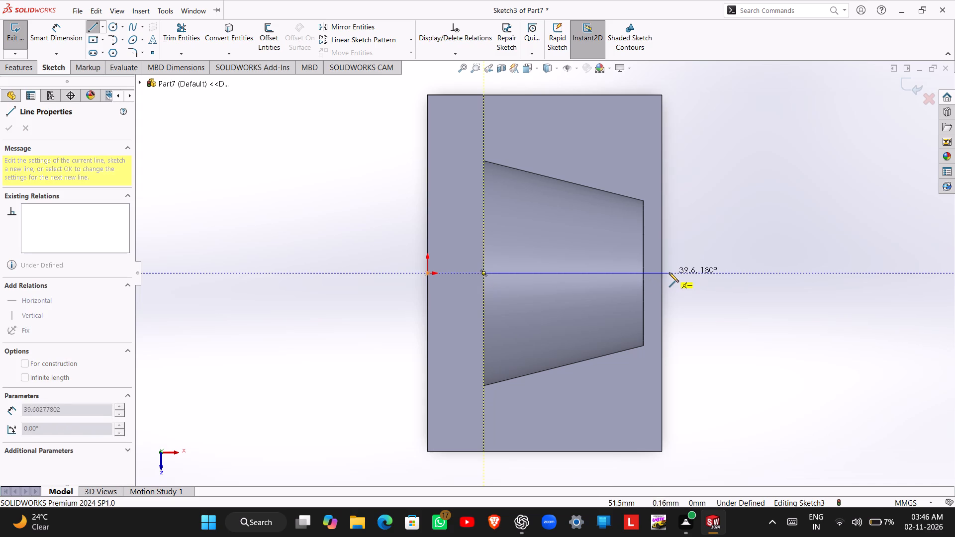
click(663, 273)
key(Escape)
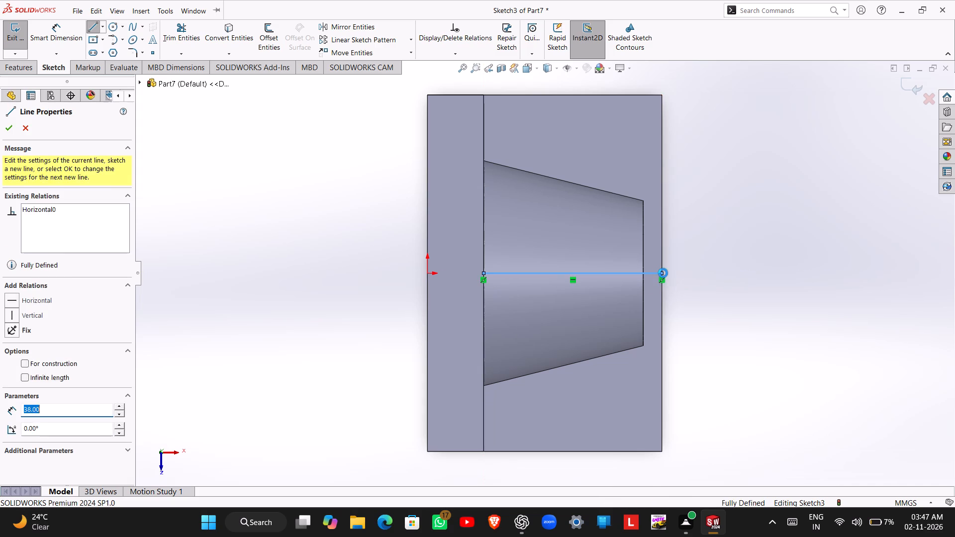
Sketch a center rectangle about 26.6 mm by 11.1 mm, centred on the midpoint of the horizontal line.
click(93, 35)
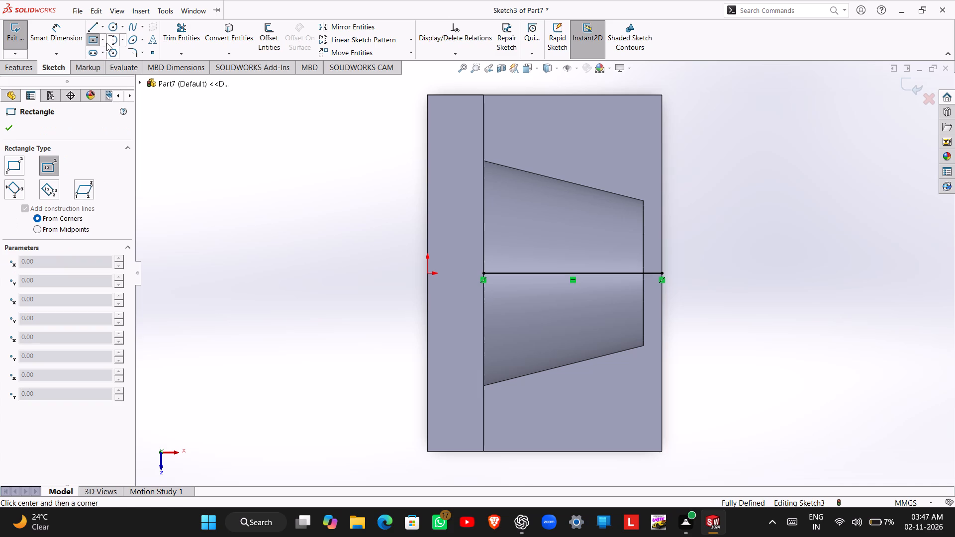
click(104, 40)
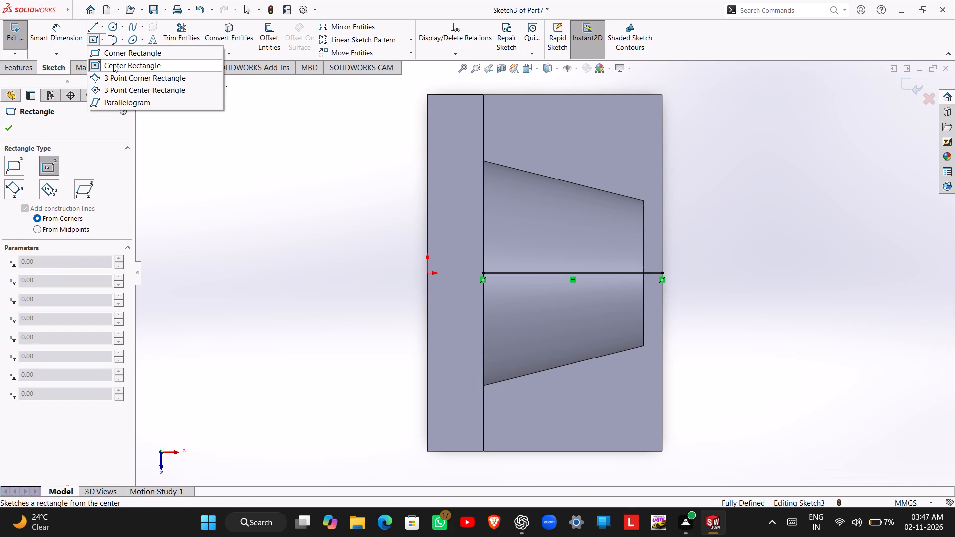
click(113, 64)
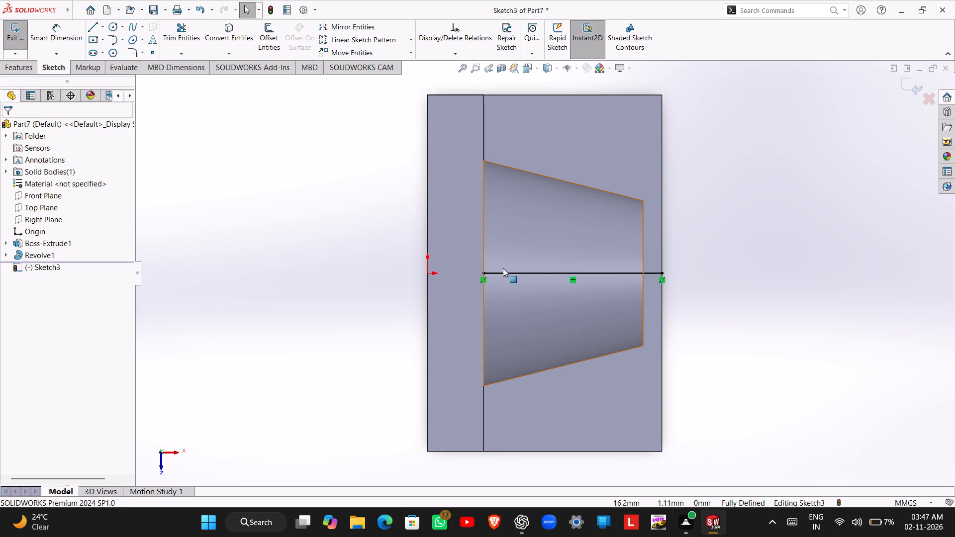
click(573, 272)
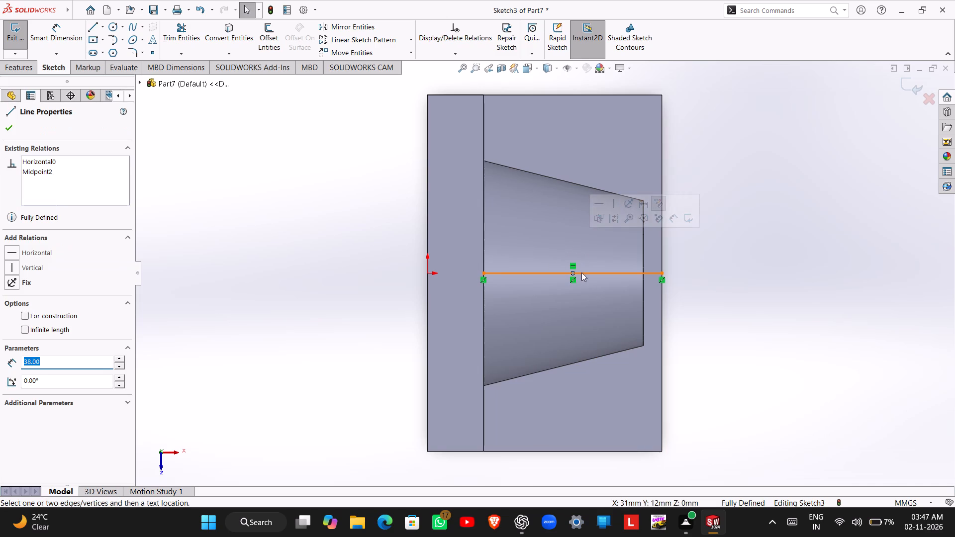
key(Escape)
key(Escape)
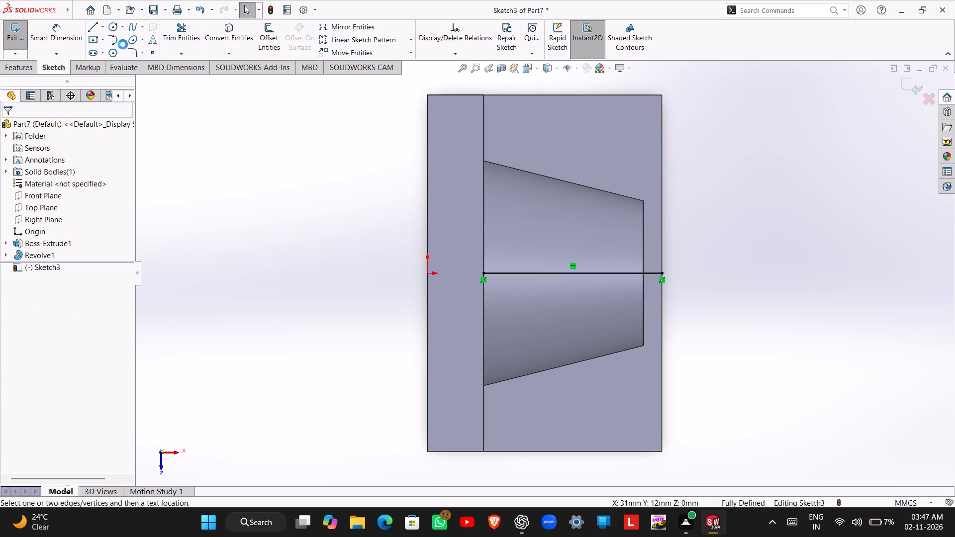
click(103, 38)
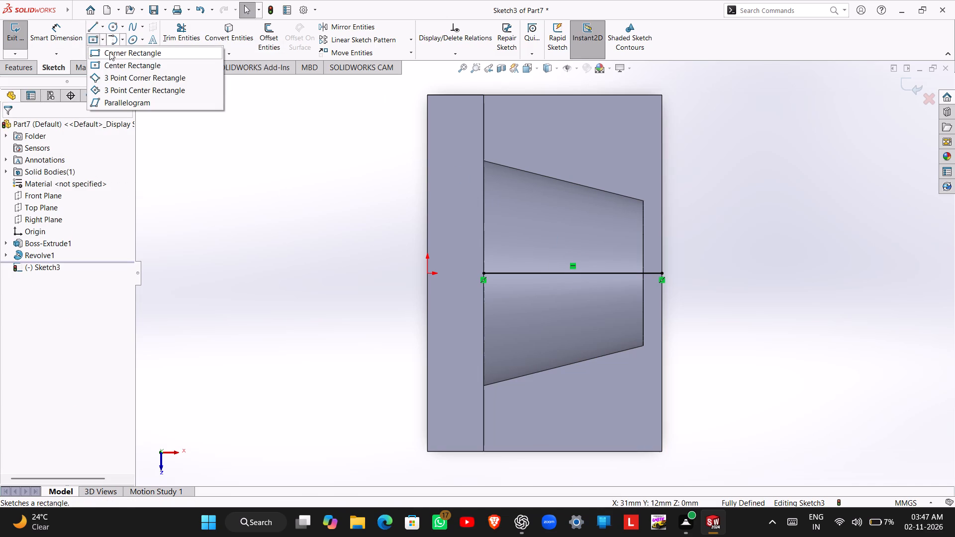
click(113, 61)
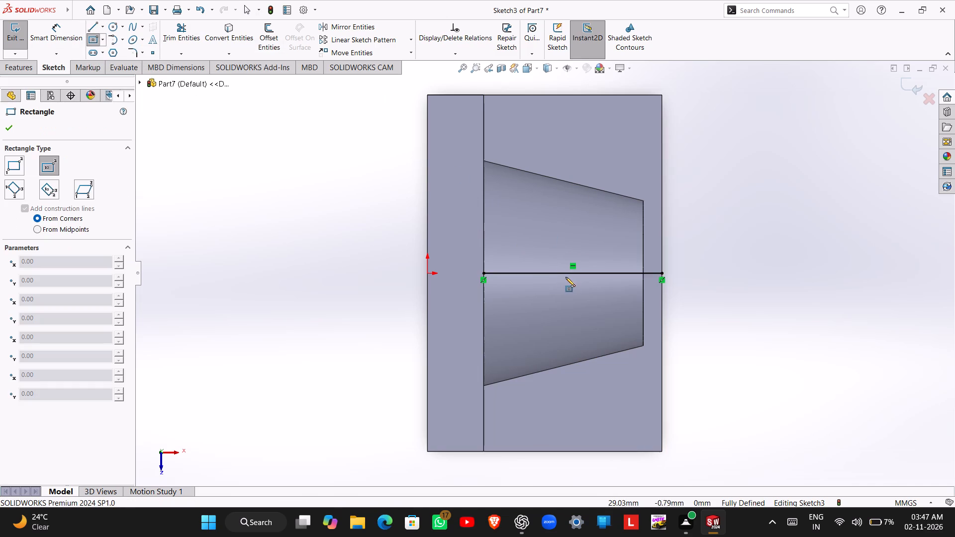
click(572, 273)
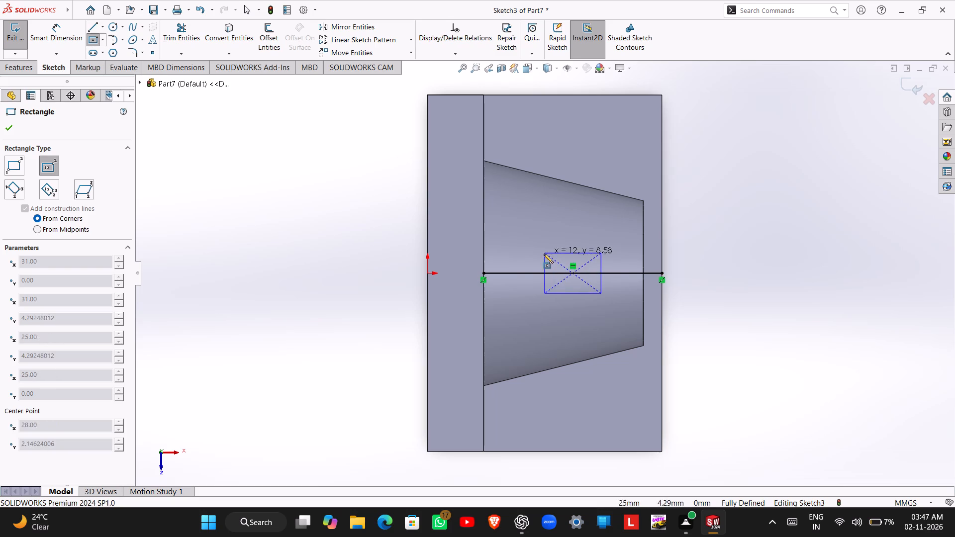
click(510, 247)
key(Escape)
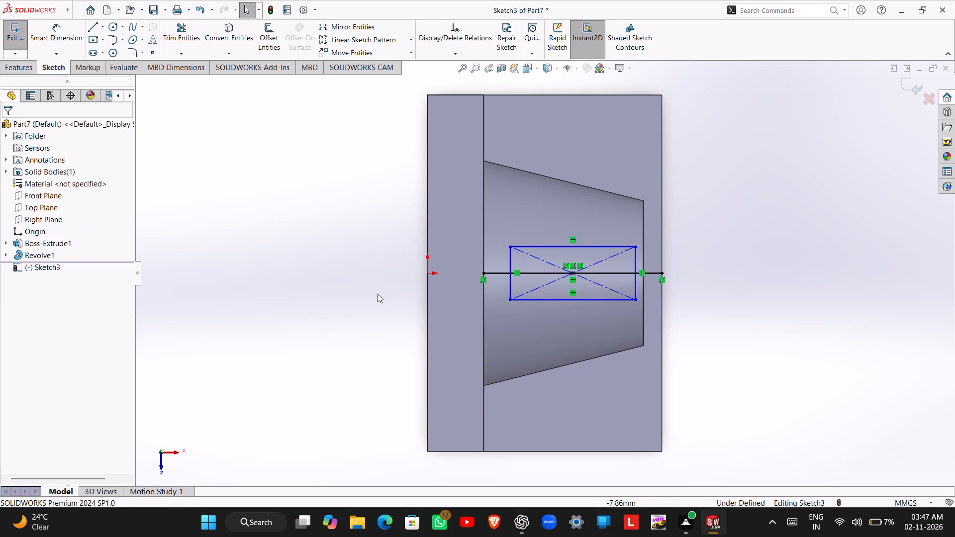
Dimension the rectangle's long horizontal side as 283 mm.
right_drag(358, 313, 376, 246)
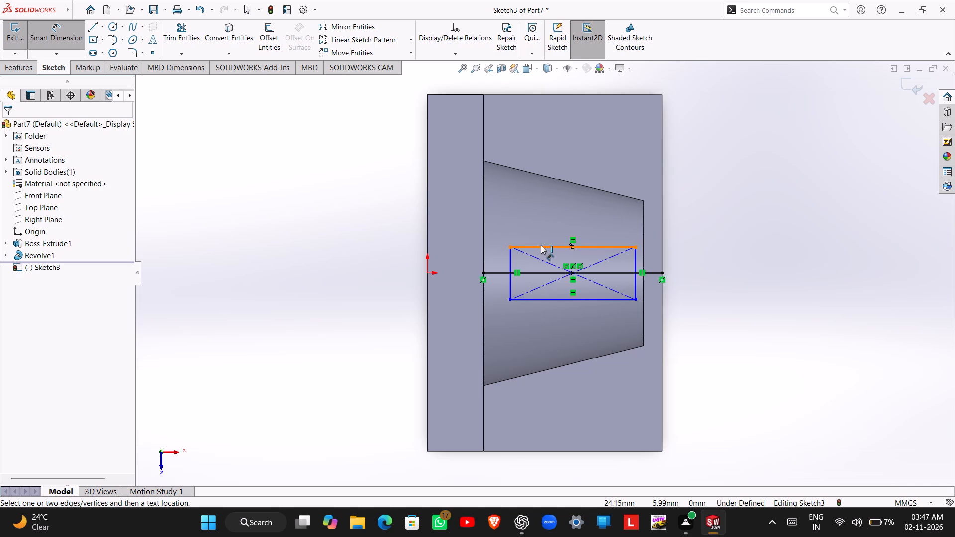
click(541, 245)
click(544, 211)
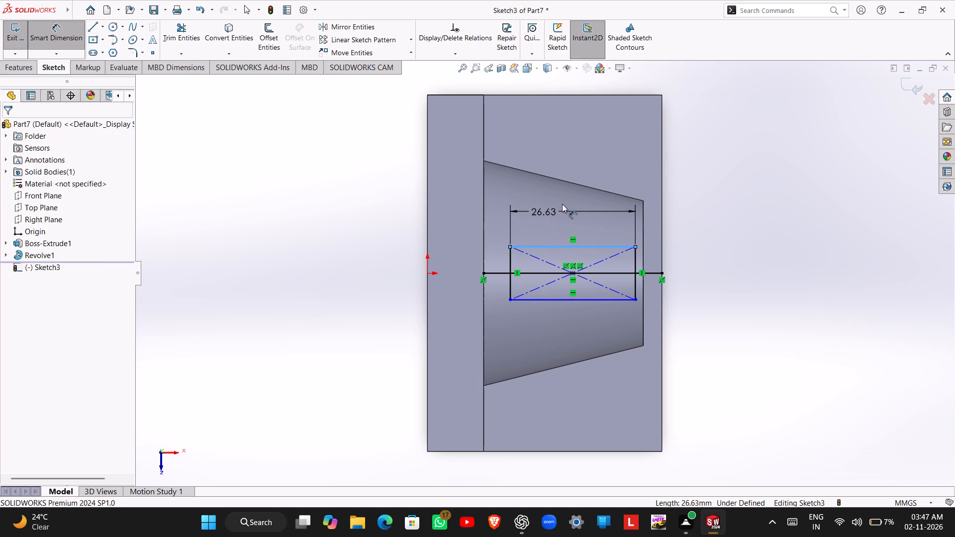
text(283)
key(Return)
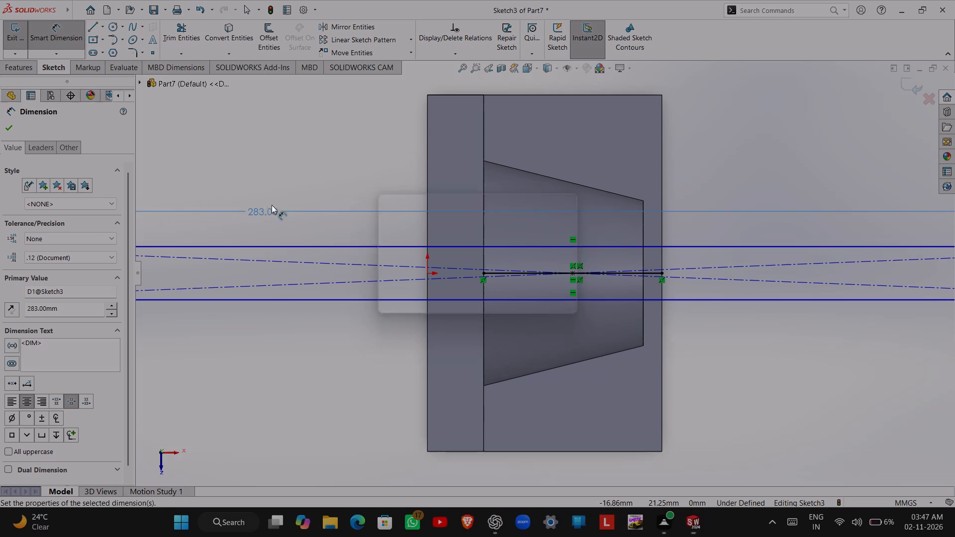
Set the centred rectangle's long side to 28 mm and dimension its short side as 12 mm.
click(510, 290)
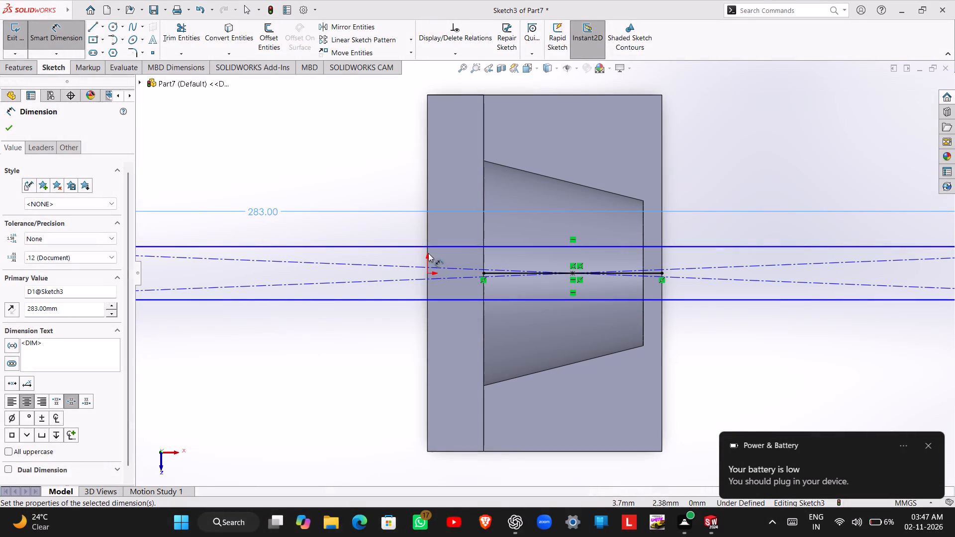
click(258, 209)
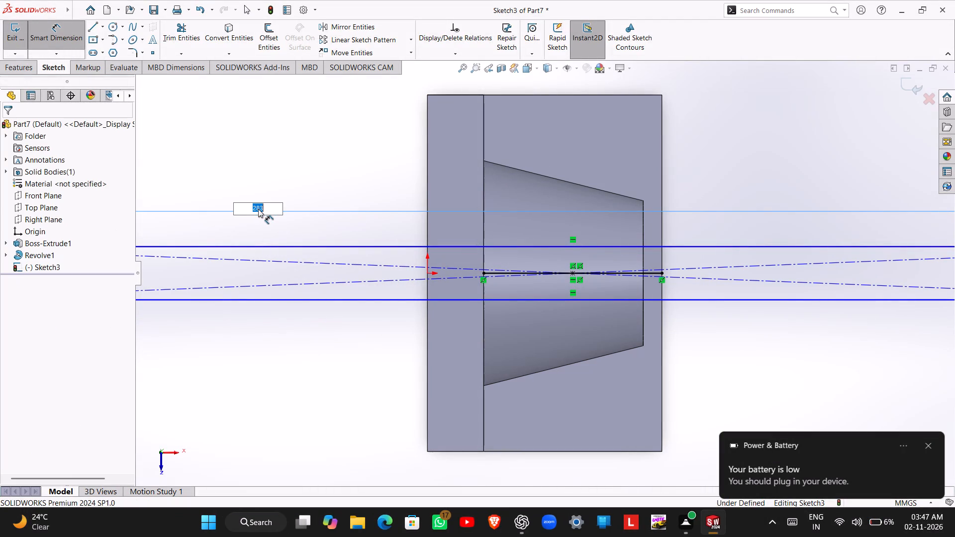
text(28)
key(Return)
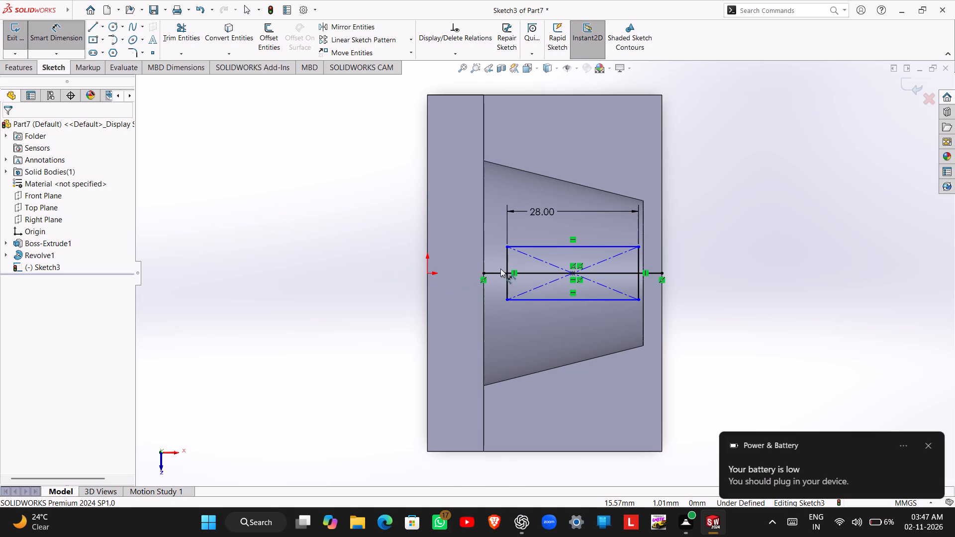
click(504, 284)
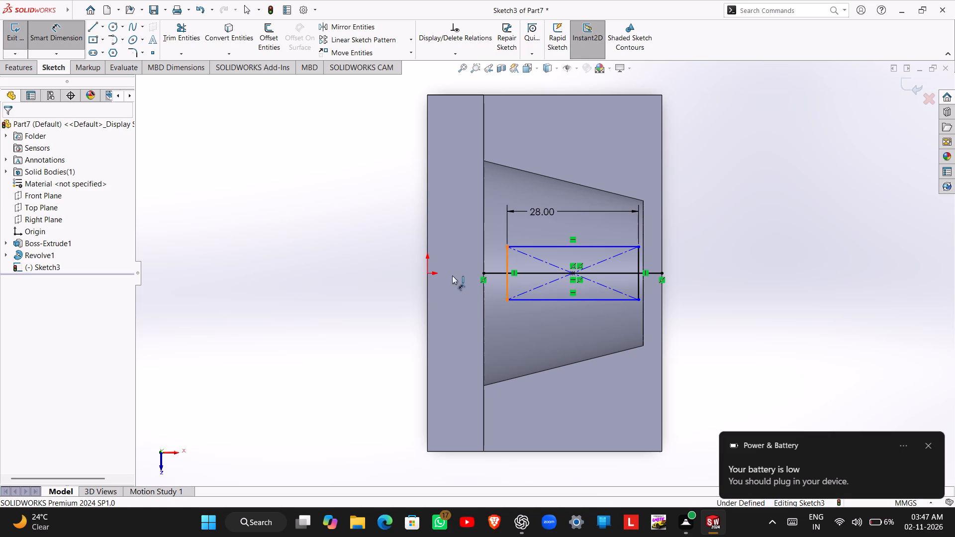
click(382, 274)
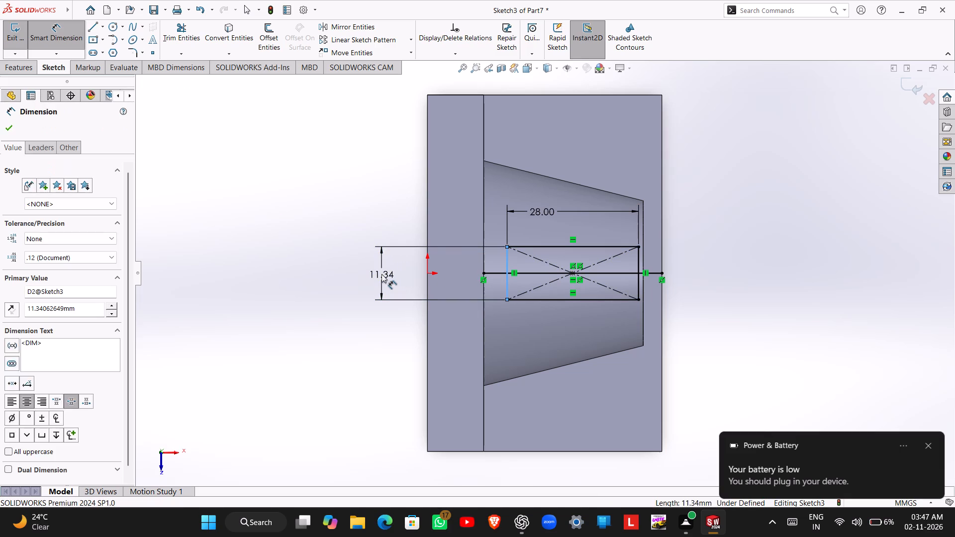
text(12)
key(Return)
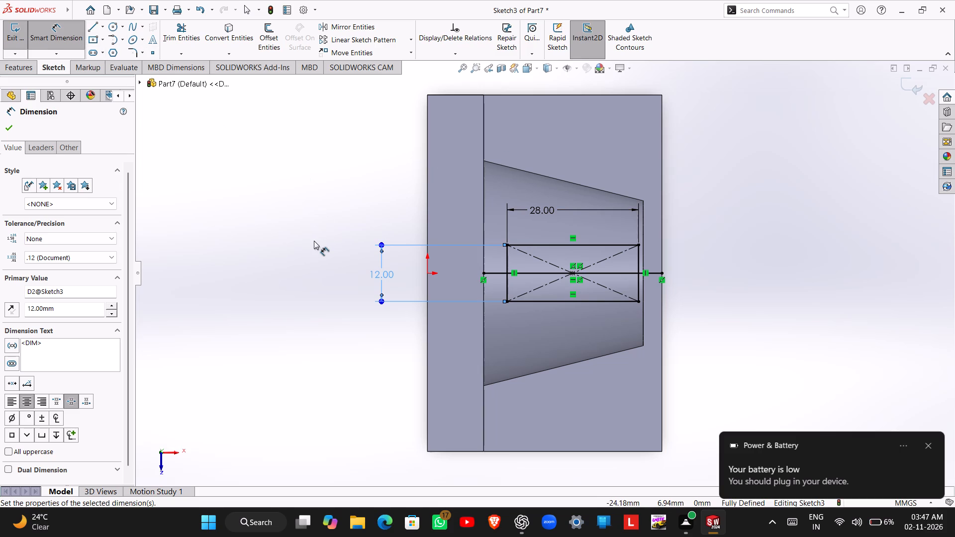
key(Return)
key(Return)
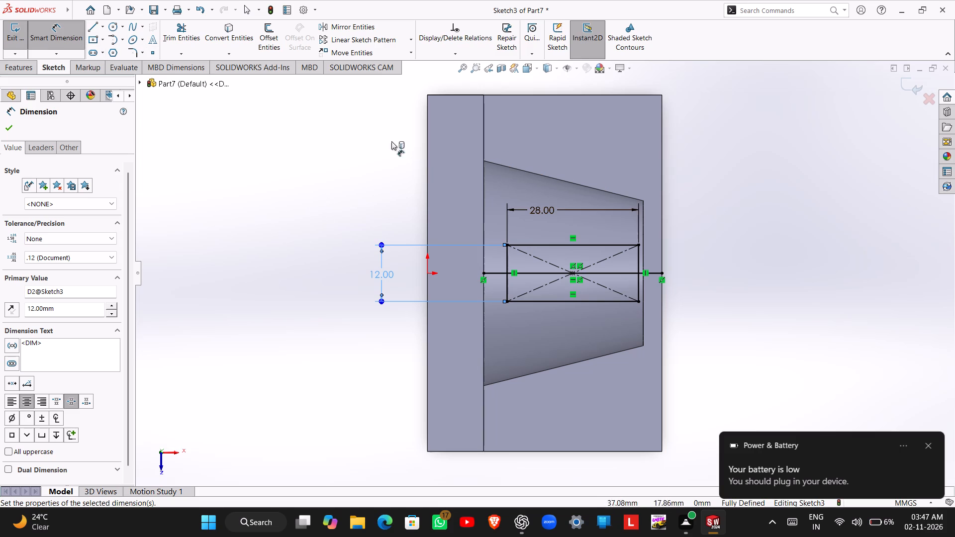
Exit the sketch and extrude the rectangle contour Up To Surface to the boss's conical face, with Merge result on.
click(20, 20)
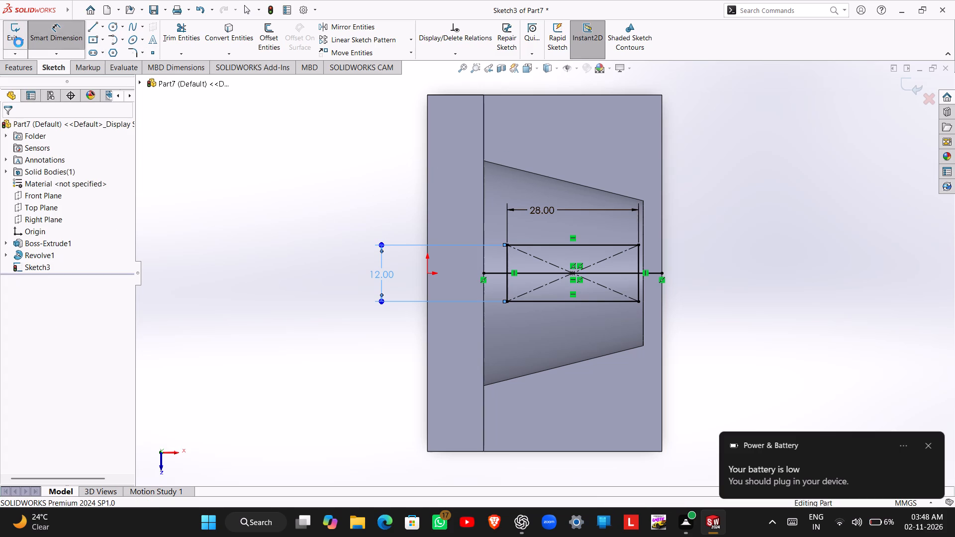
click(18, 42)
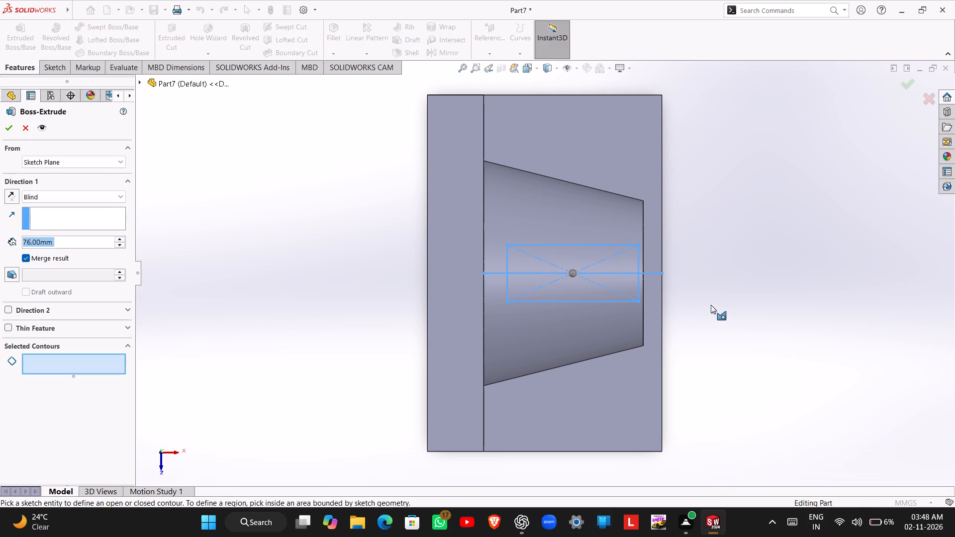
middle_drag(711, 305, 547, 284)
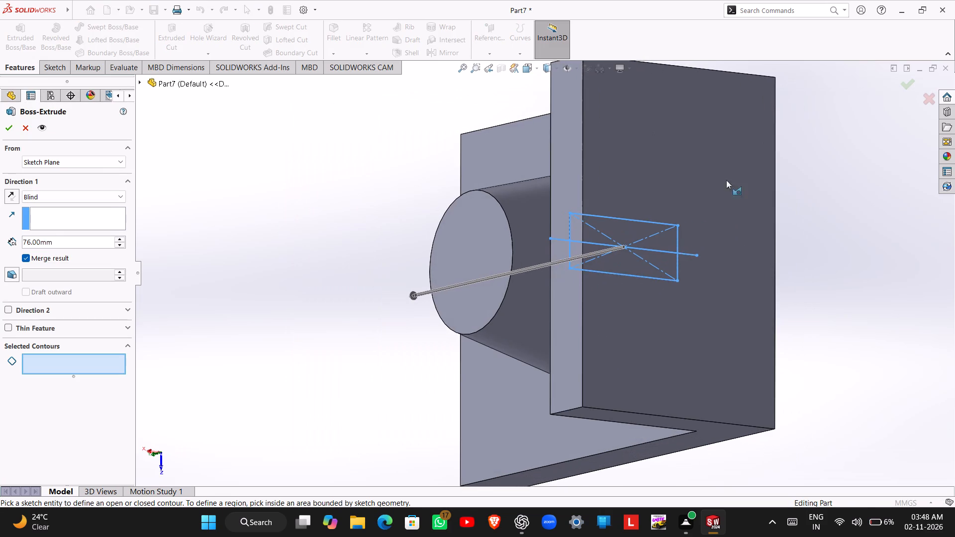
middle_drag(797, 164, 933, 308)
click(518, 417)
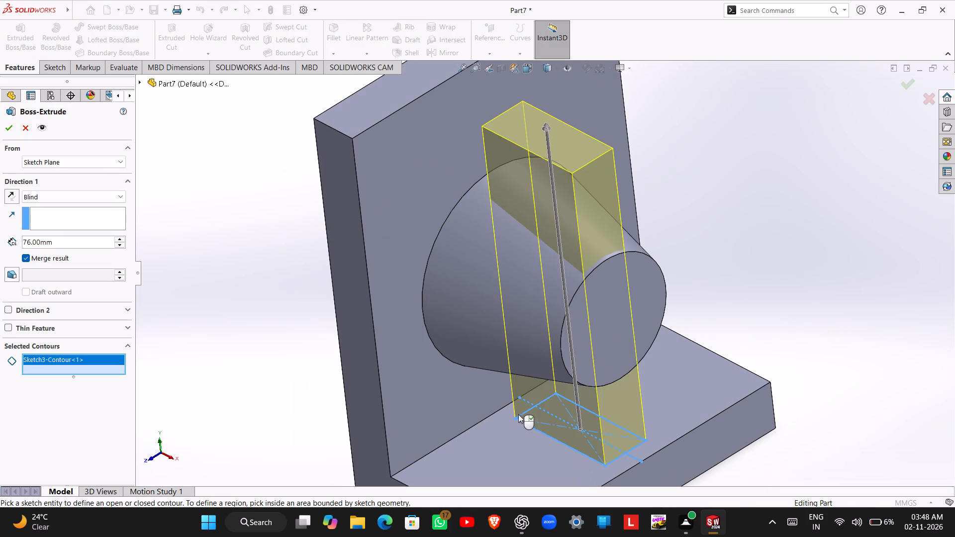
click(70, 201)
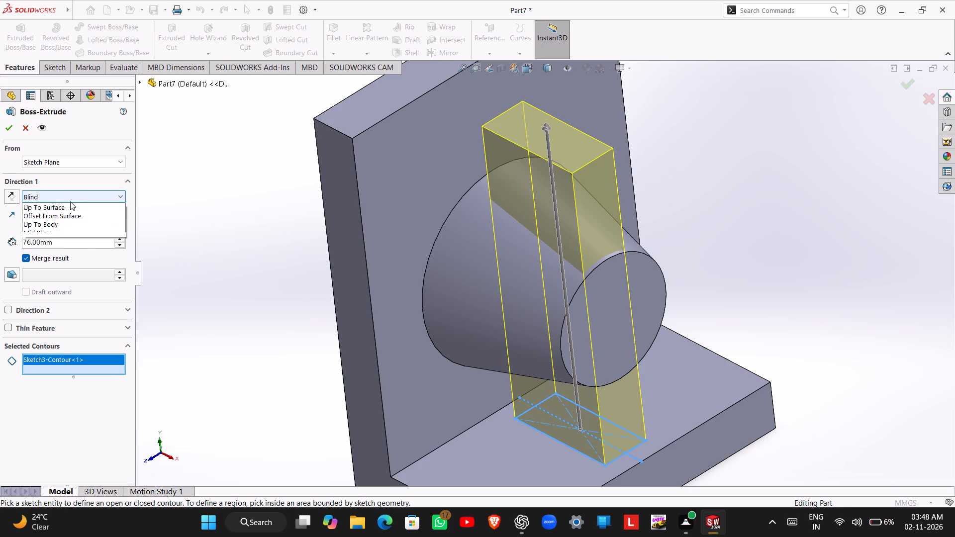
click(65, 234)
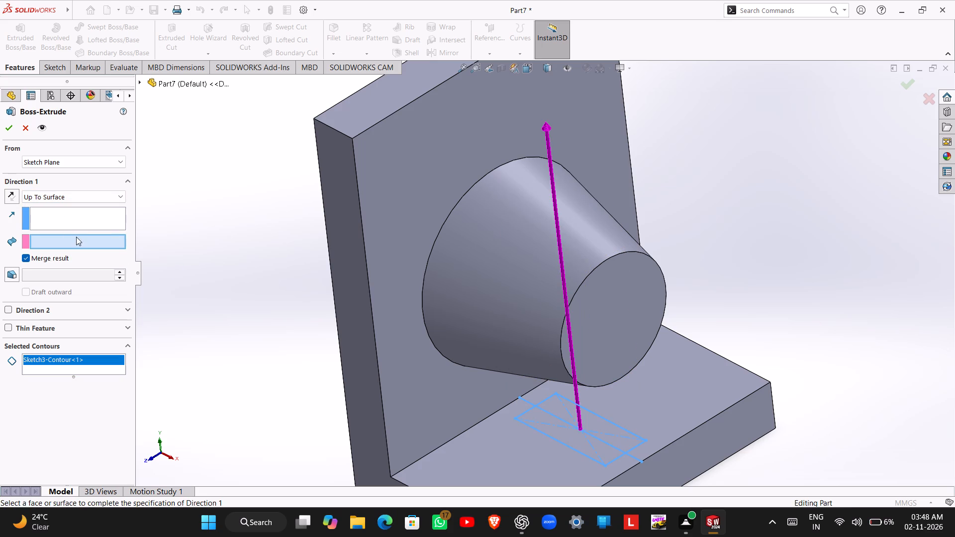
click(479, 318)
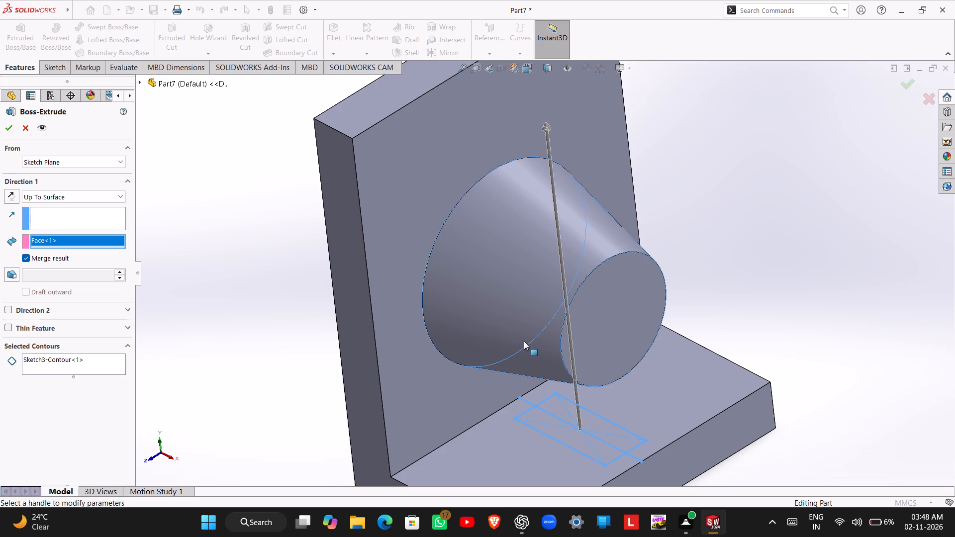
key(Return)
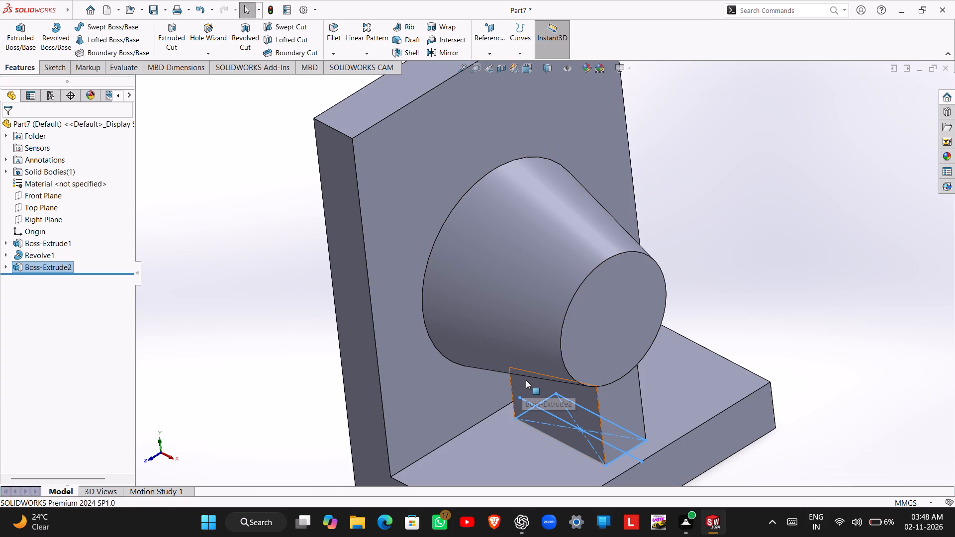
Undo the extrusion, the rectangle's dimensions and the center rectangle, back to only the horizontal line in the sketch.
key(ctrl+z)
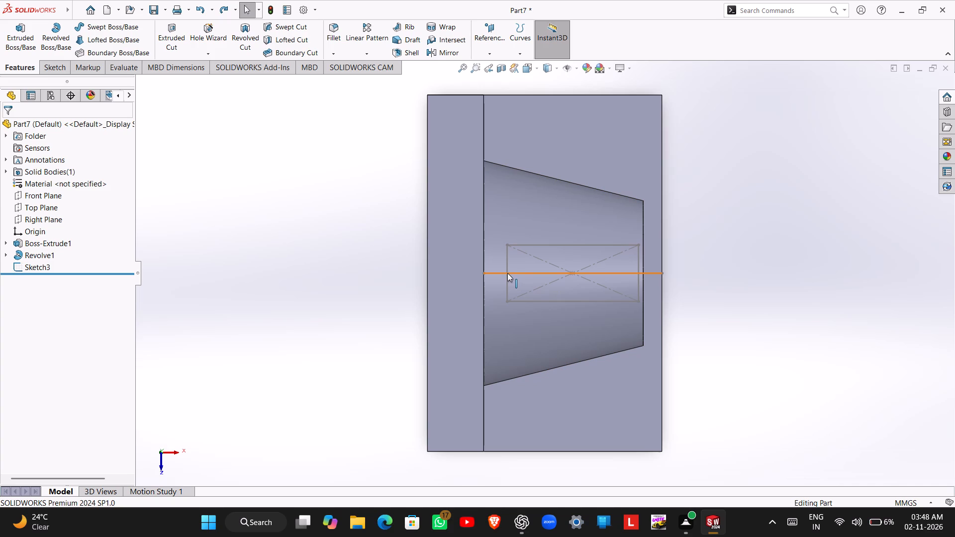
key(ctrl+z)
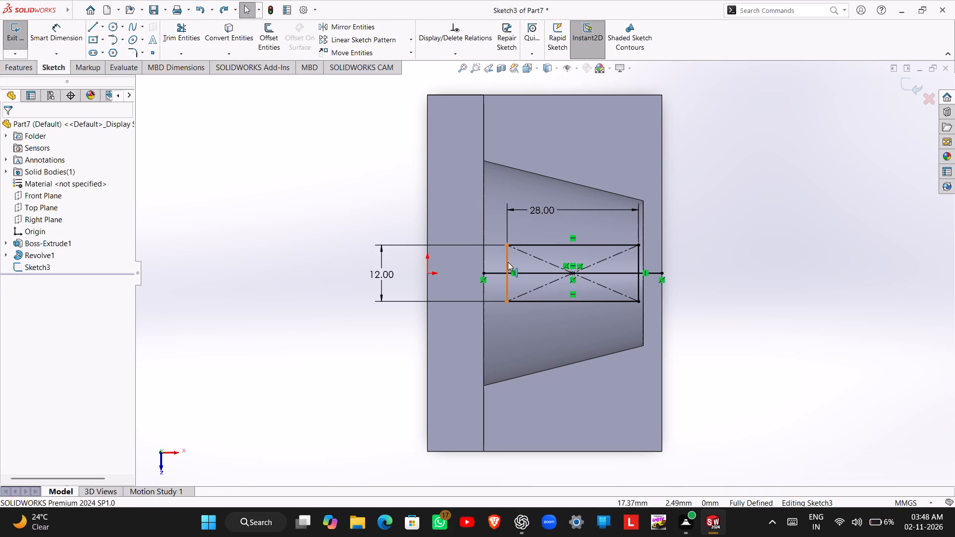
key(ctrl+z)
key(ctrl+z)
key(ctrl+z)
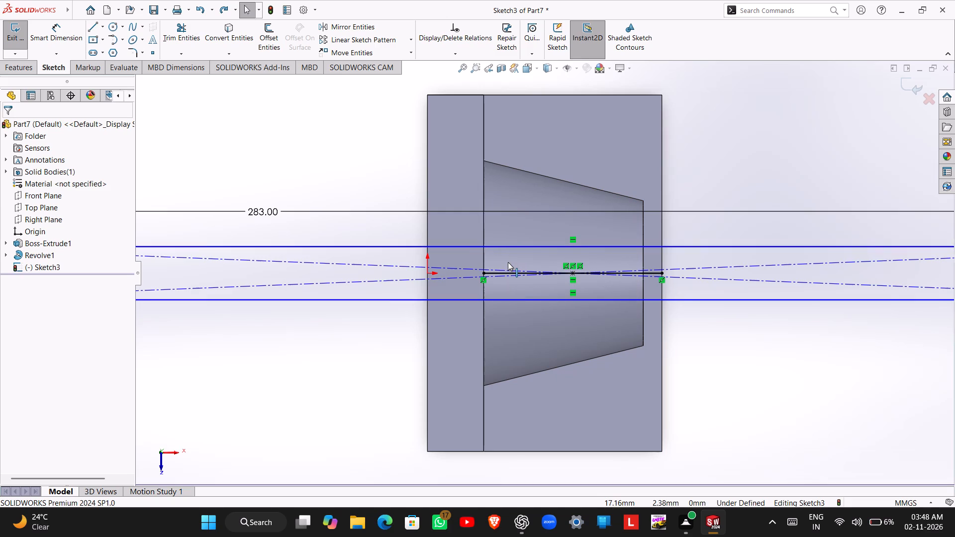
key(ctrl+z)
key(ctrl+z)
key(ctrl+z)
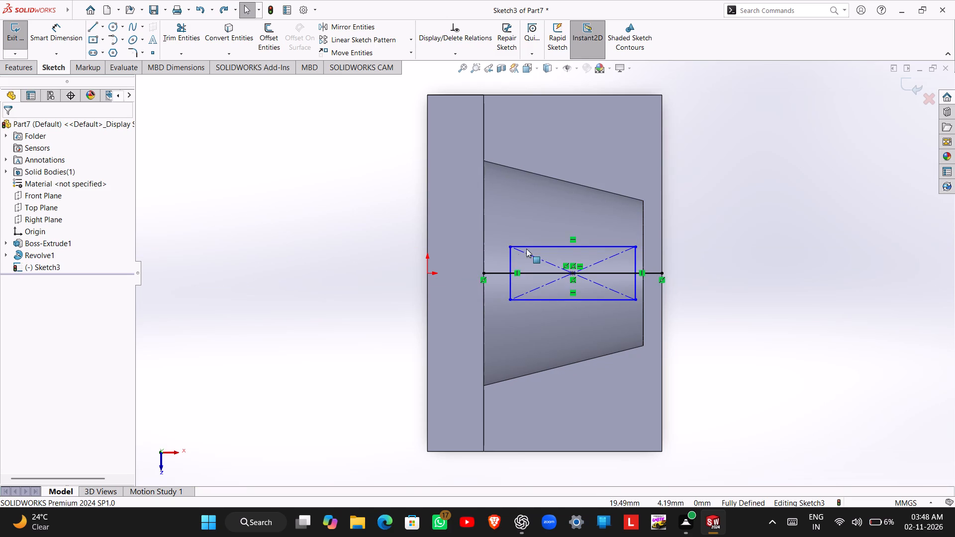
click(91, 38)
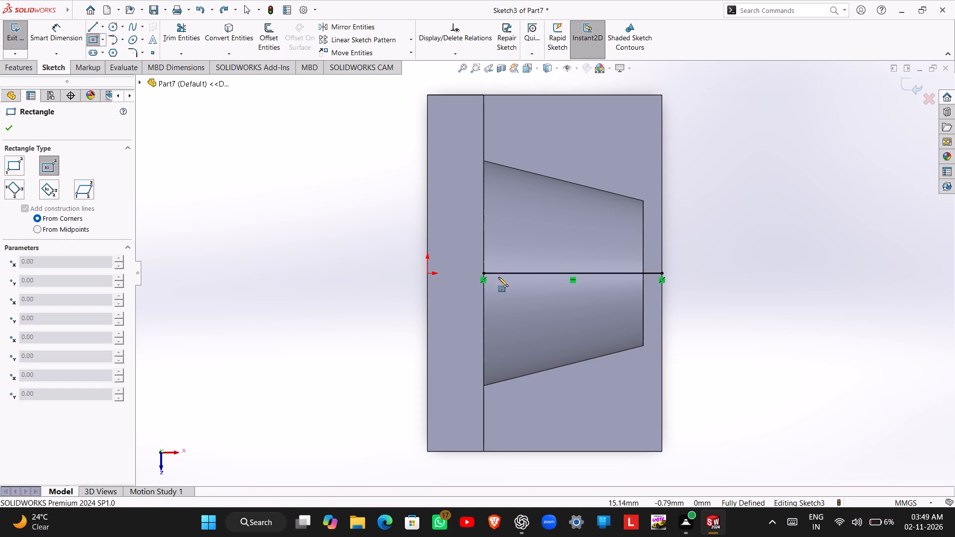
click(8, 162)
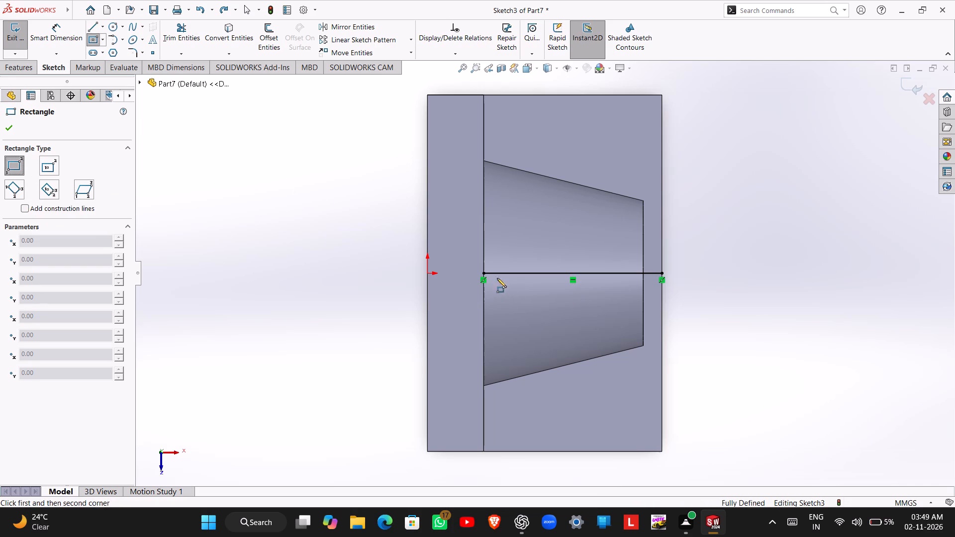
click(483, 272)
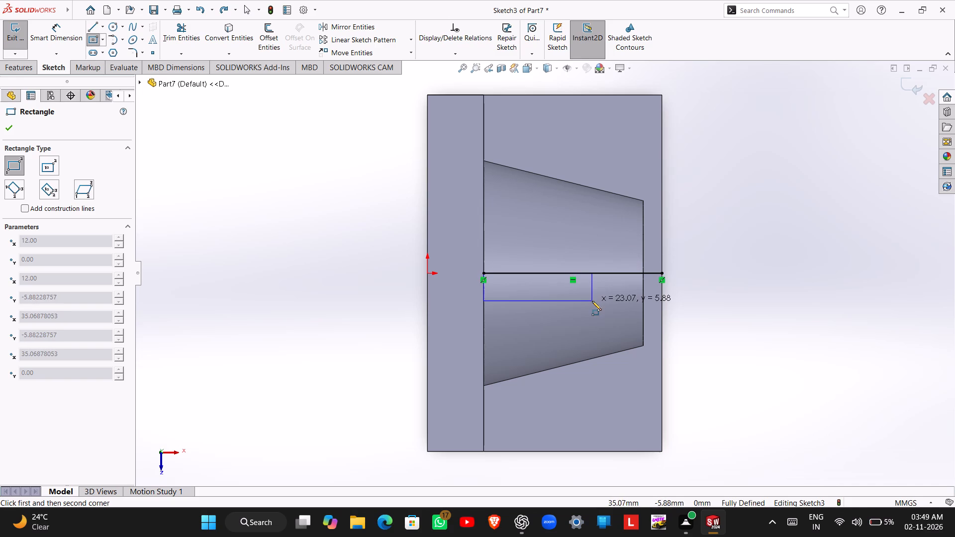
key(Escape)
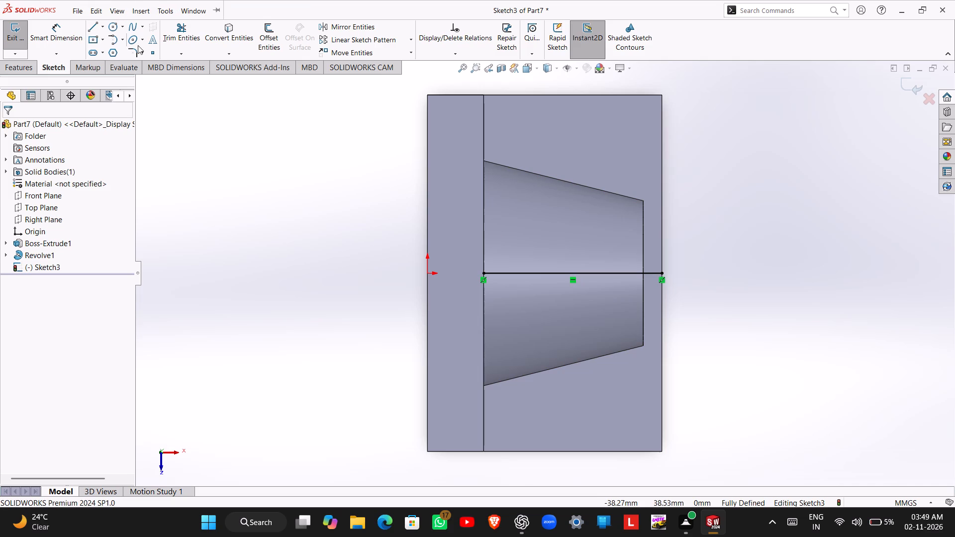
Sketch a corner rectangle about 28.2 mm by 12.3 mm, starting on the foot's inner edge and straddling the horizontal line.
click(101, 40)
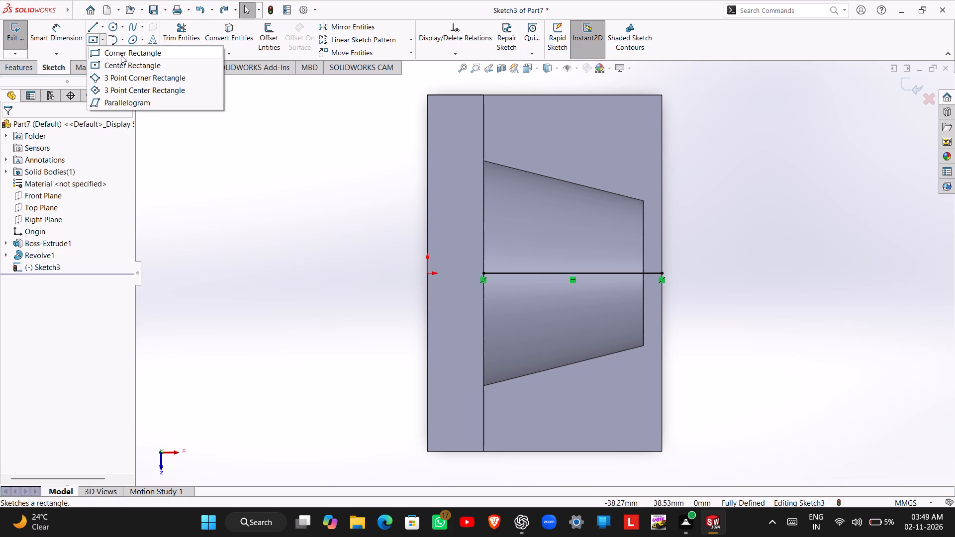
click(121, 55)
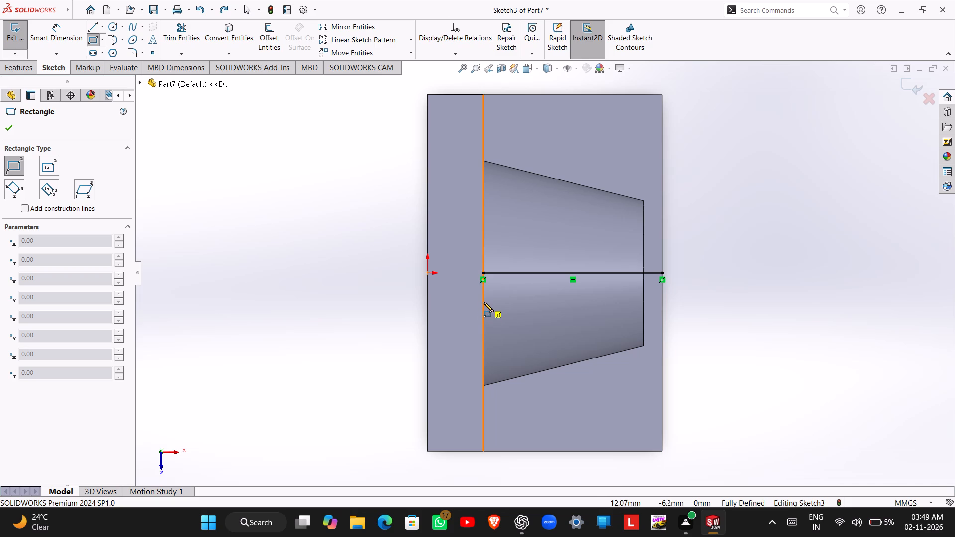
click(484, 302)
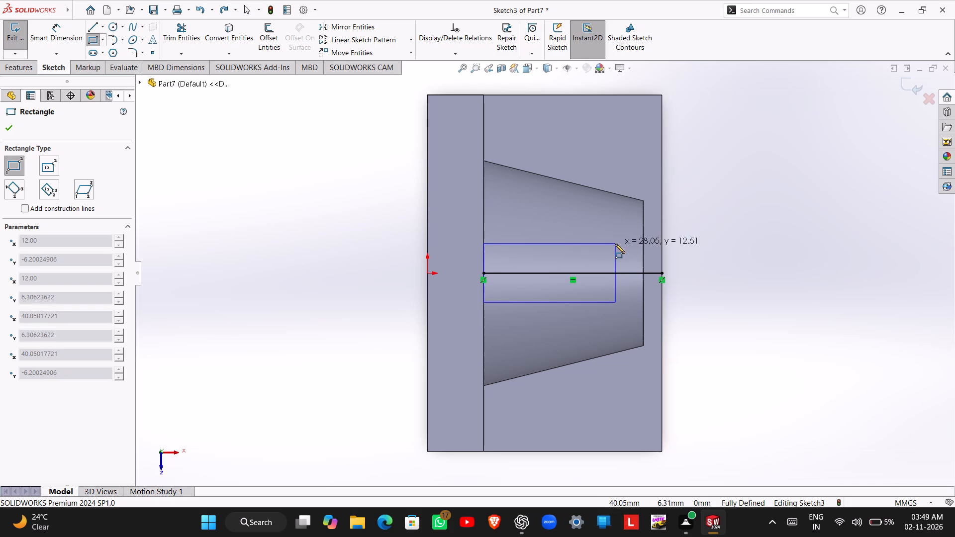
click(616, 245)
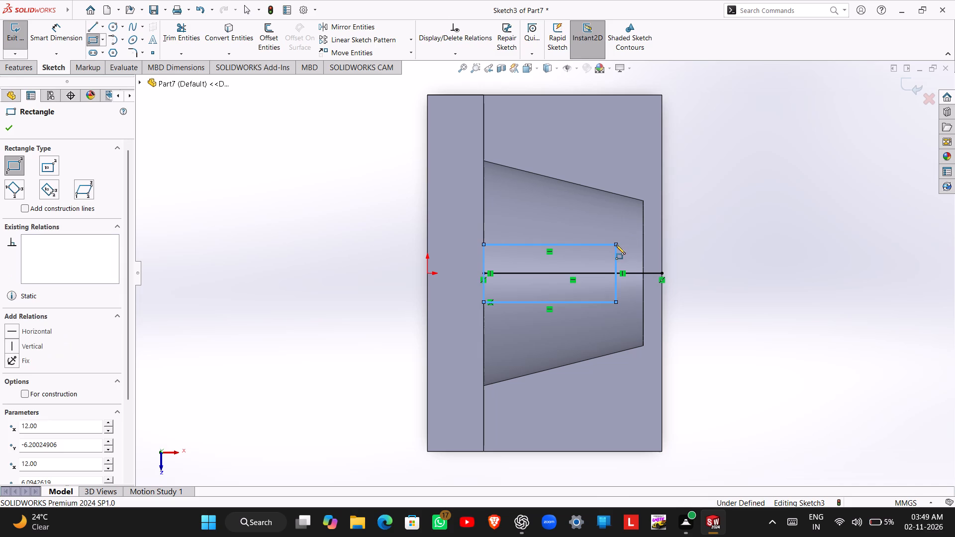
key(Escape)
Dimension the corner rectangle as 28 mm long and 12 mm wide.
right_drag(726, 292, 728, 247)
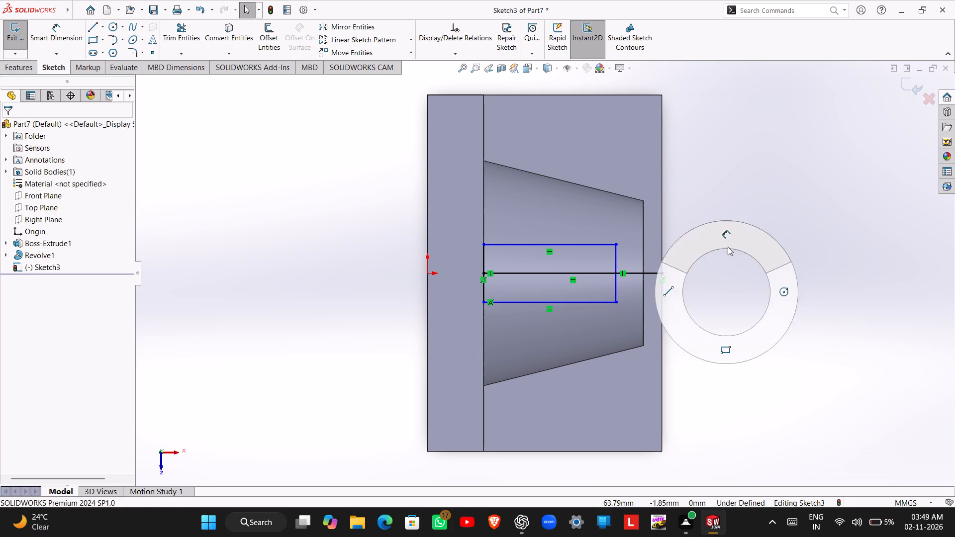
right_drag(728, 247, 733, 213)
click(580, 242)
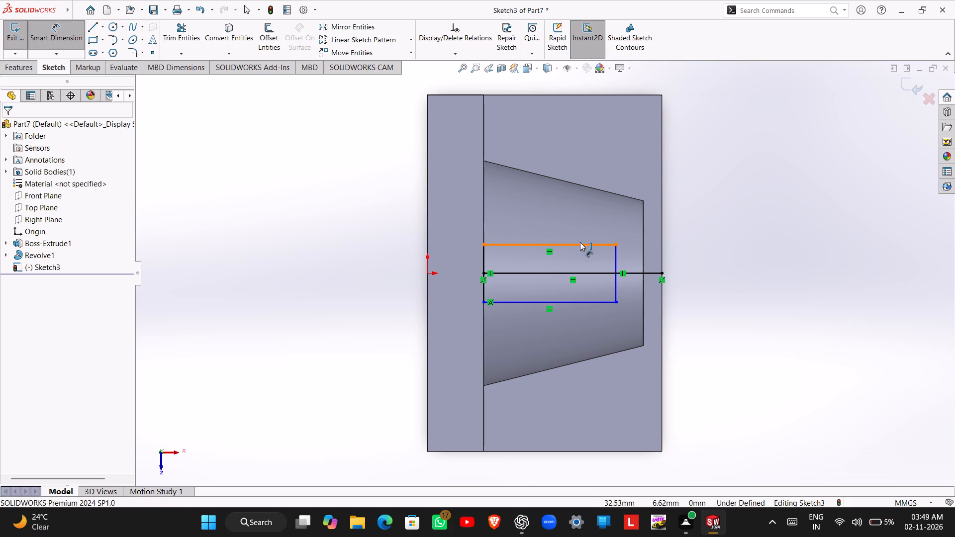
click(592, 226)
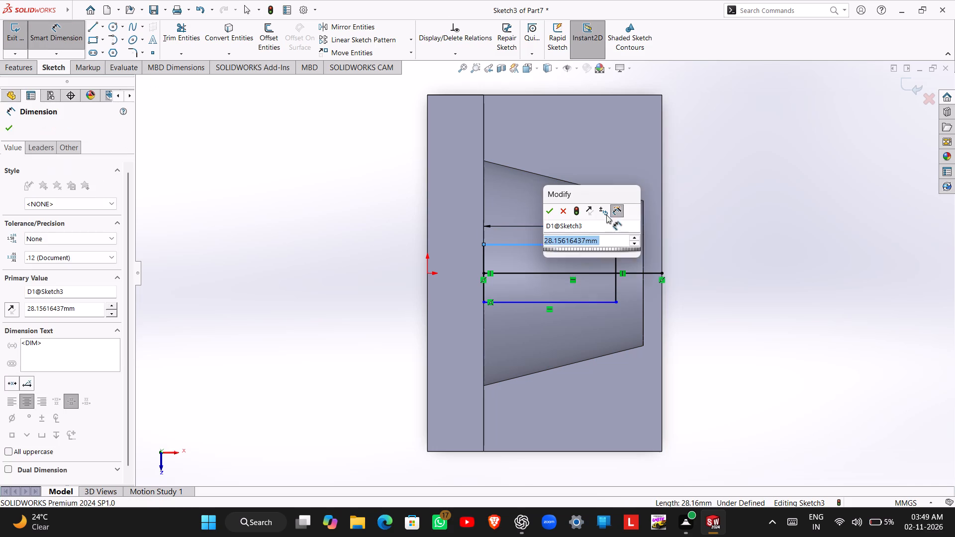
text(28)
key(Return)
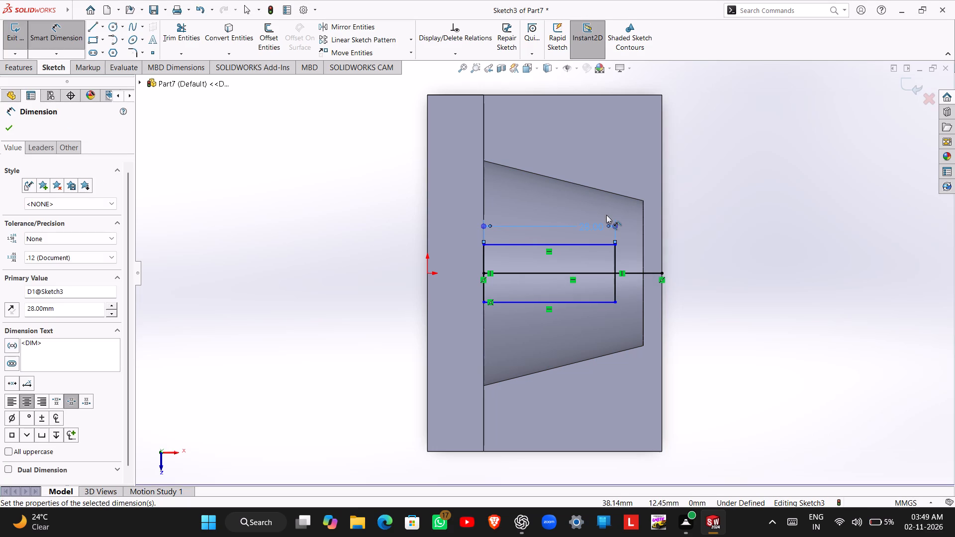
click(614, 259)
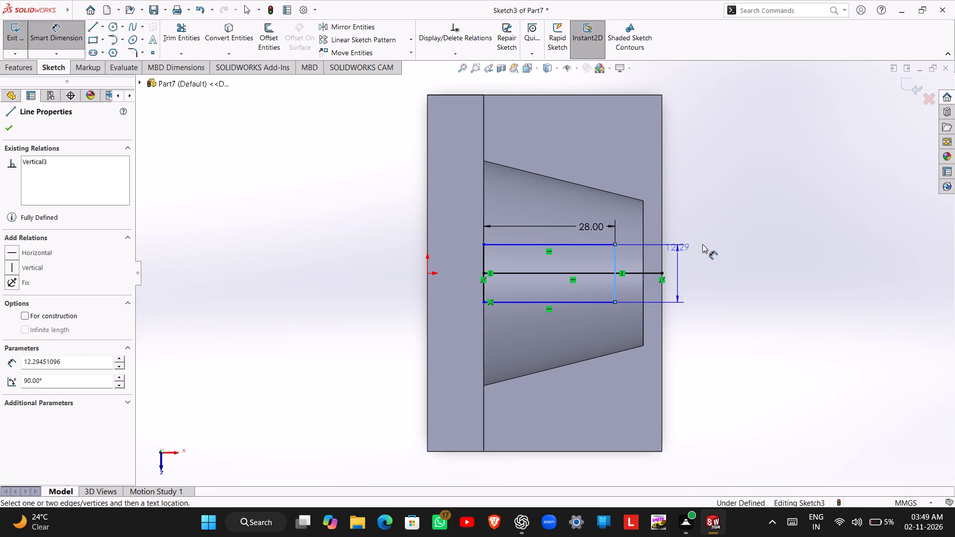
click(702, 244)
text(12)
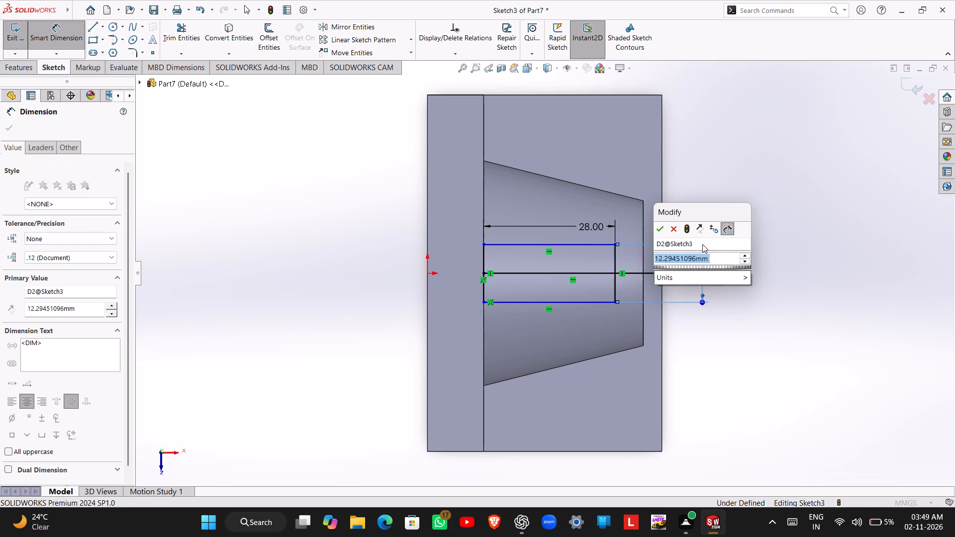
key(Return)
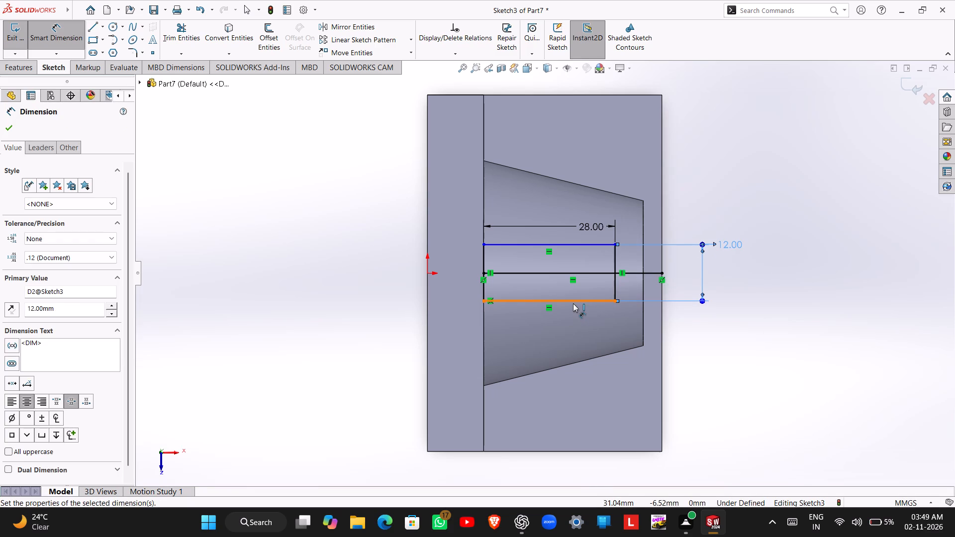
Exit the rectangle sketch on the foot.
click(573, 302)
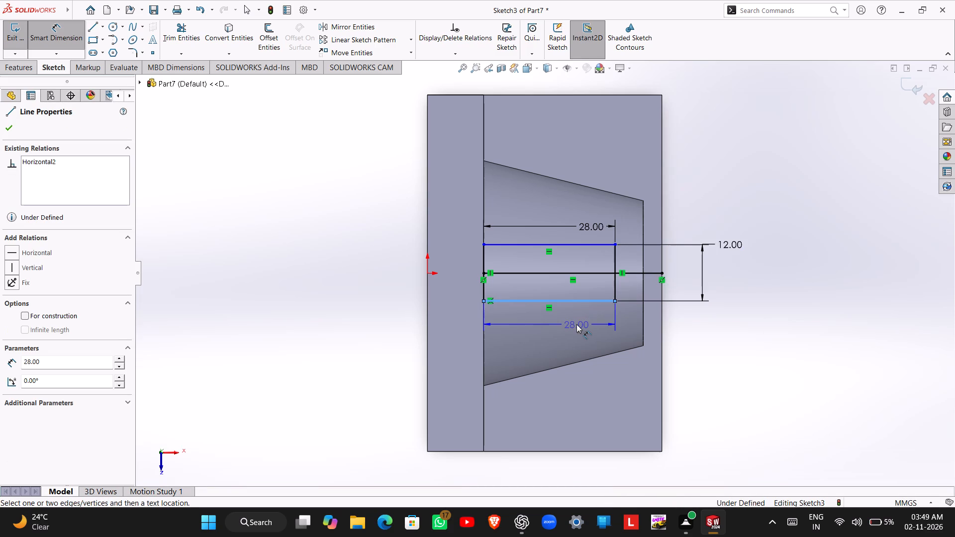
key(Escape)
click(14, 27)
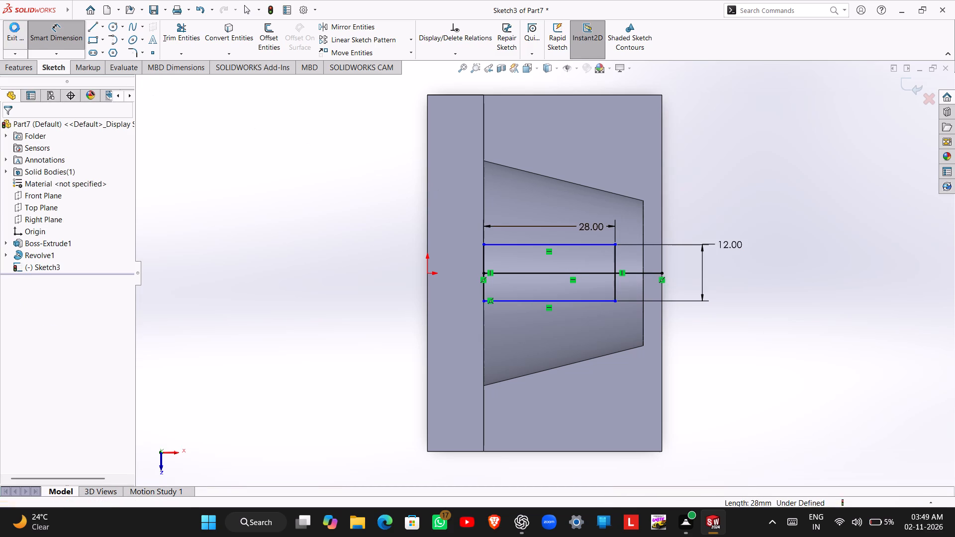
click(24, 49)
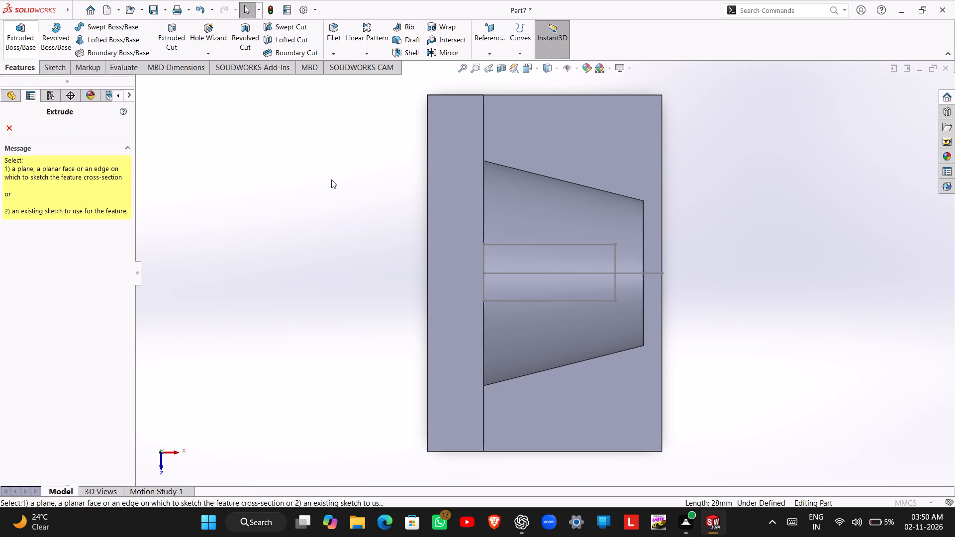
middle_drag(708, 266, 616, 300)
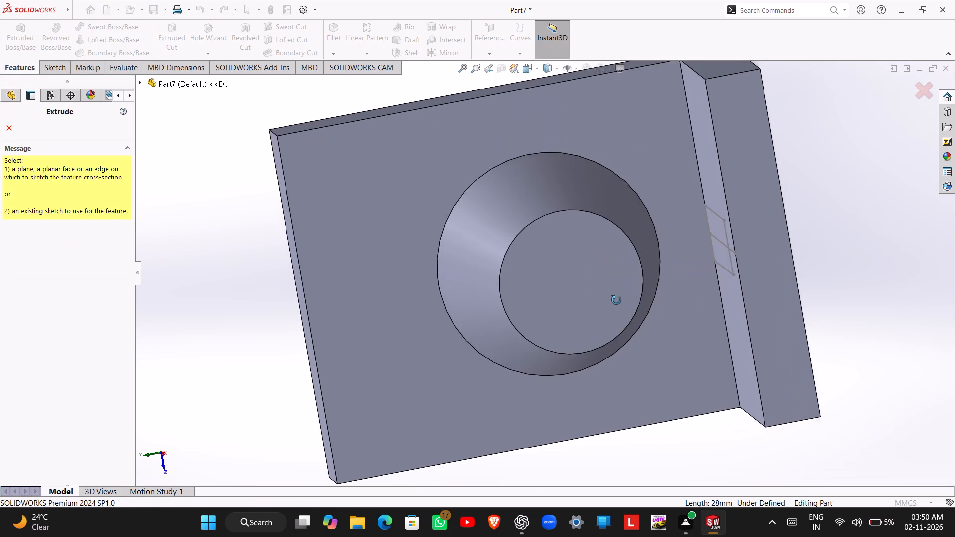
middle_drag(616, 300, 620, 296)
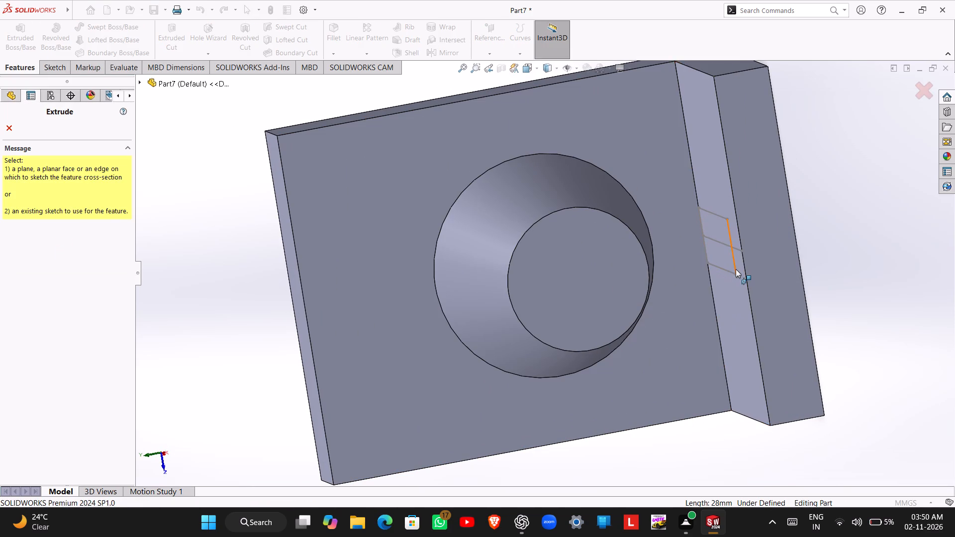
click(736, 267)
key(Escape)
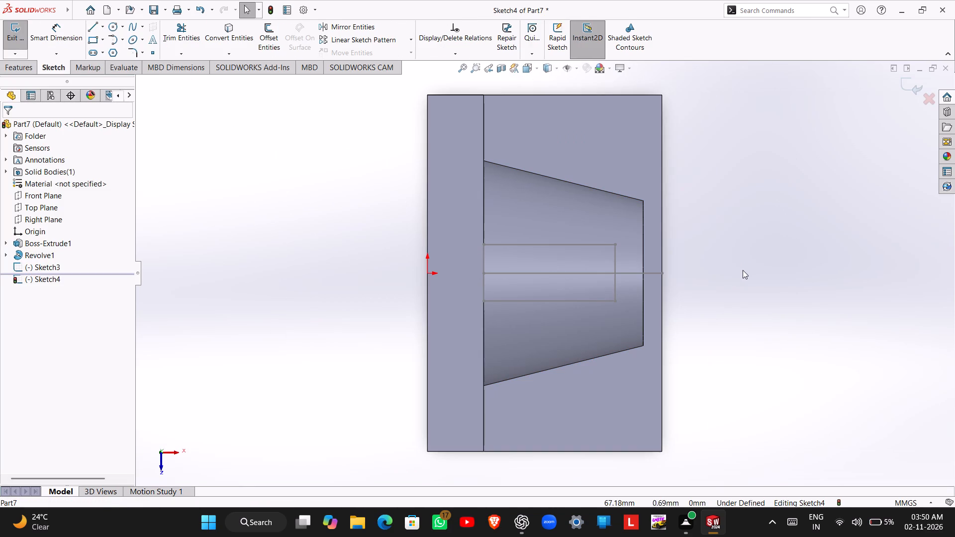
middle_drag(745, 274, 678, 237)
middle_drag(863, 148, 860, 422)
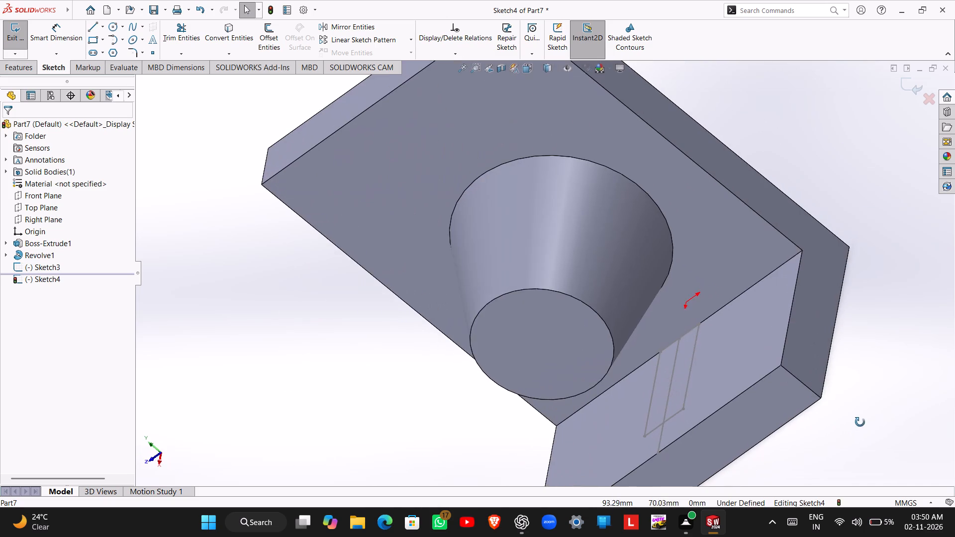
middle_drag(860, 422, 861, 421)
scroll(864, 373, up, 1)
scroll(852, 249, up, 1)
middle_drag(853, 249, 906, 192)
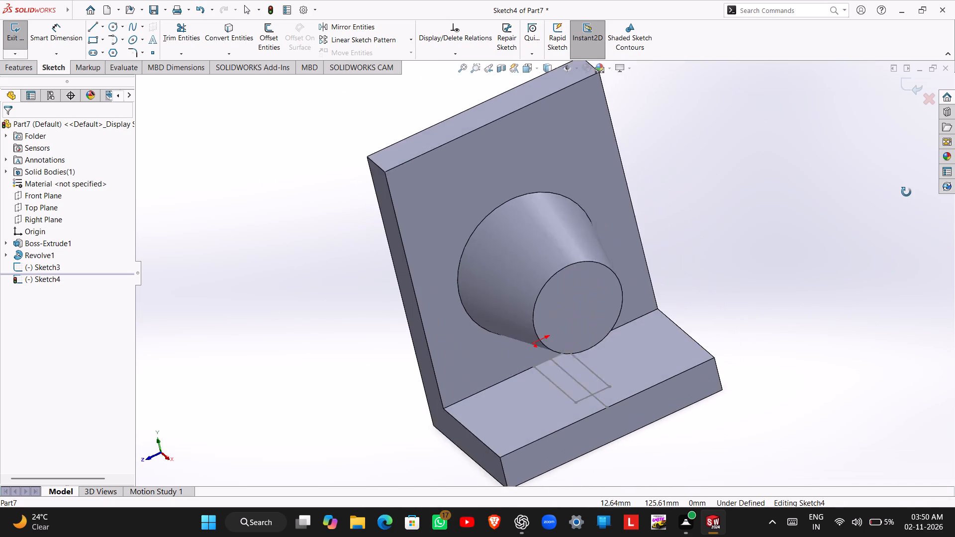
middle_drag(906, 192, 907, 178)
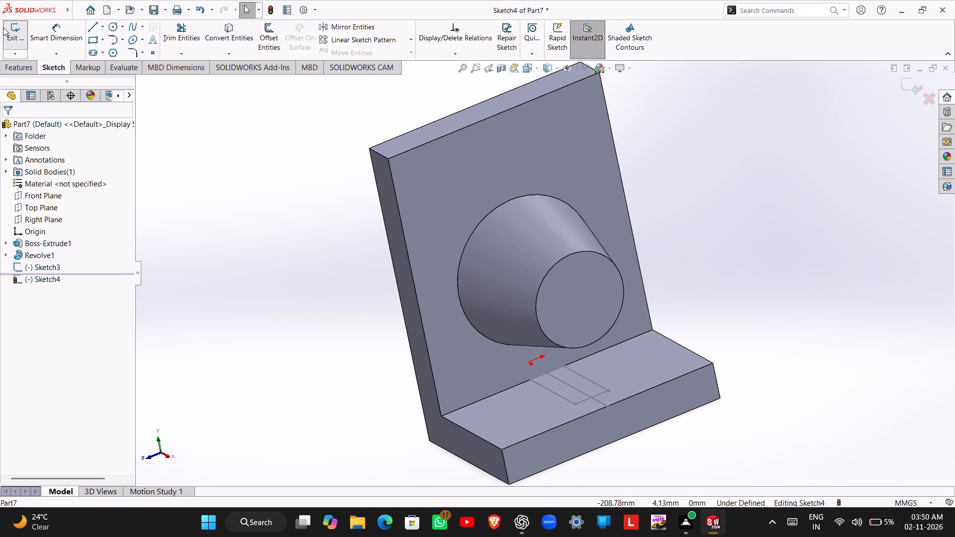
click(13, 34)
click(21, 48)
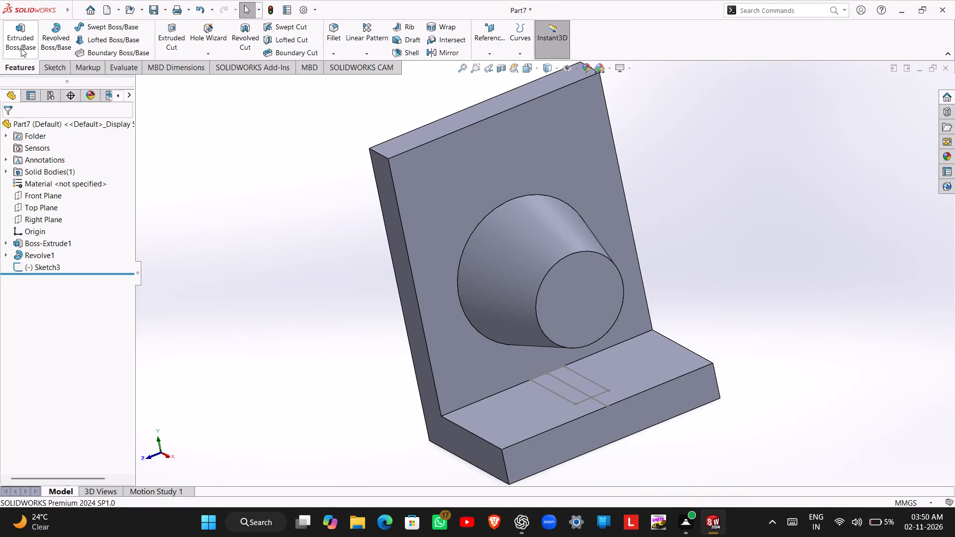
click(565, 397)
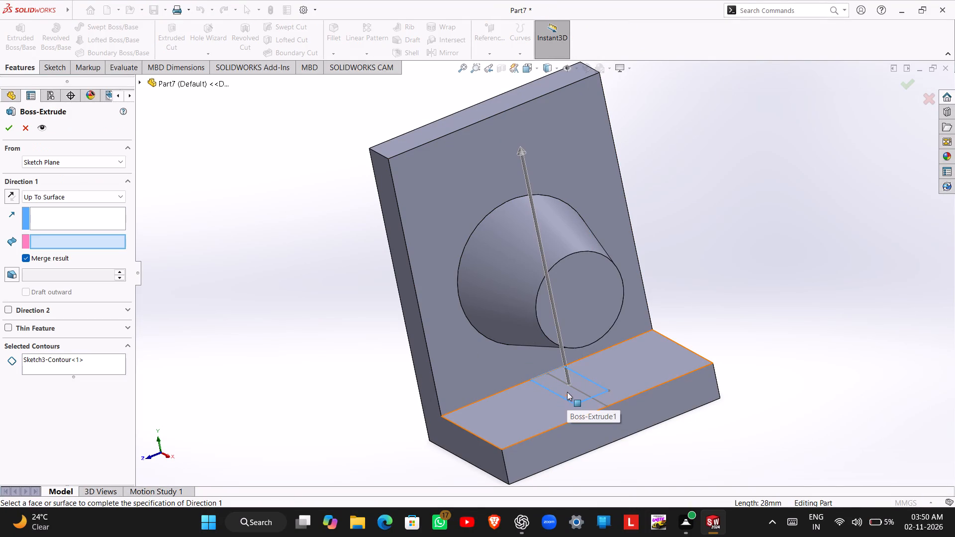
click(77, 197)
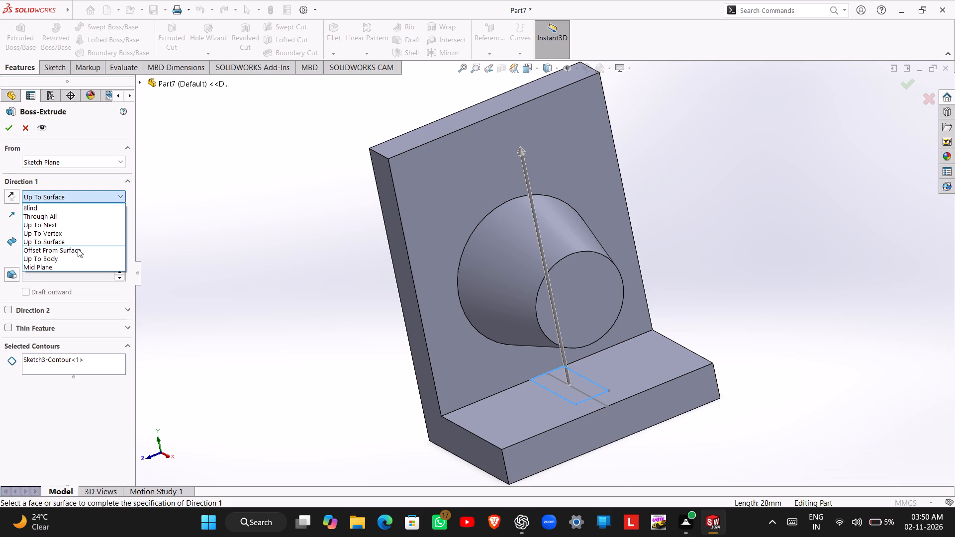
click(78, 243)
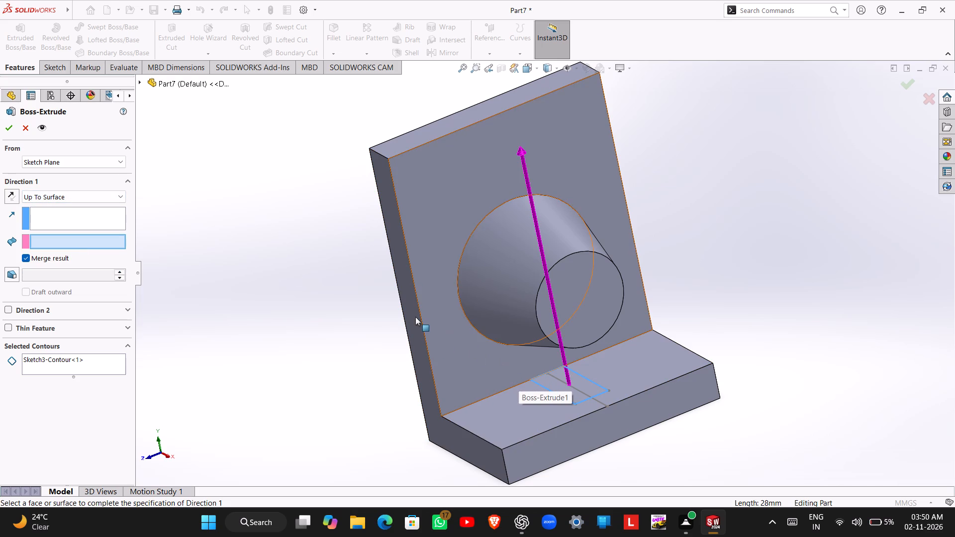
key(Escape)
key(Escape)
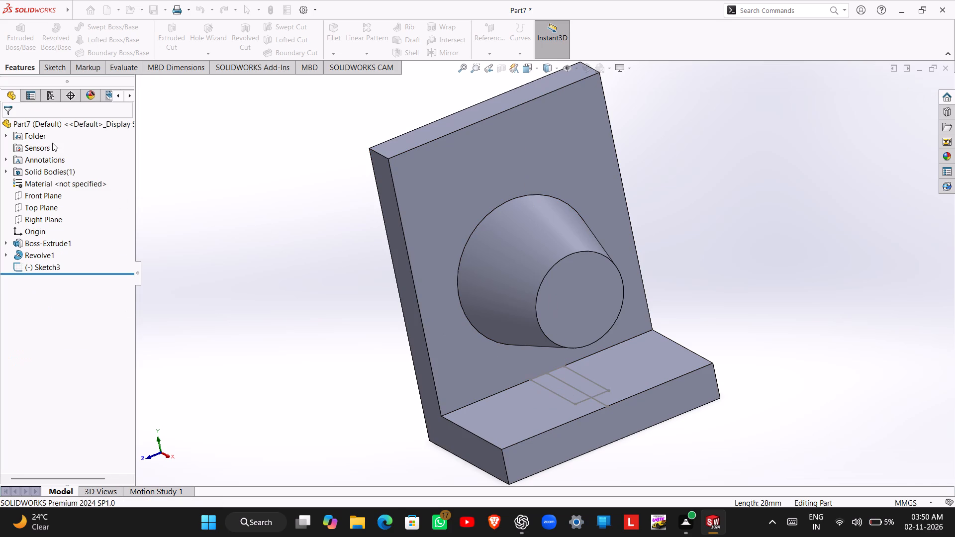
Extrude the foot's rectangle contour Up To Surface to the boss's conical face, with Merge result on.
click(0, 42)
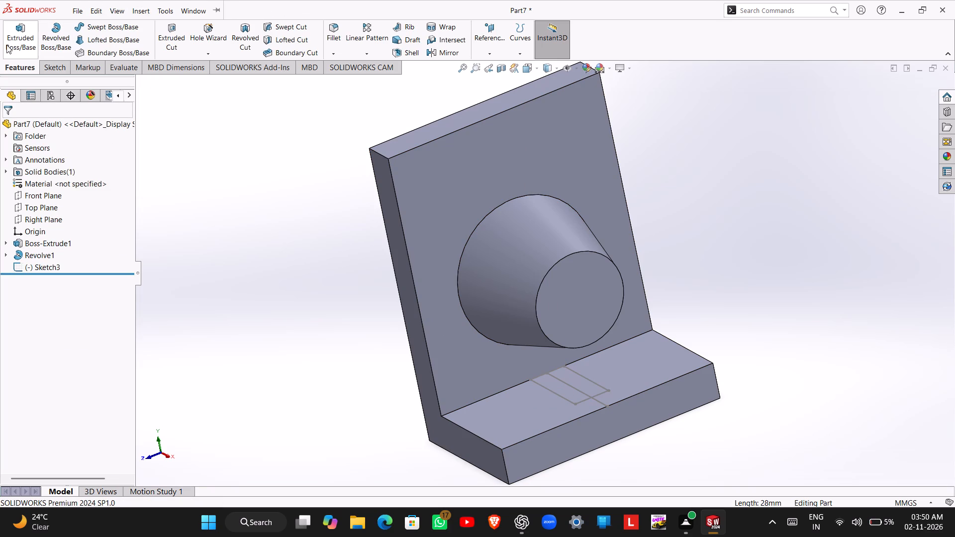
click(13, 44)
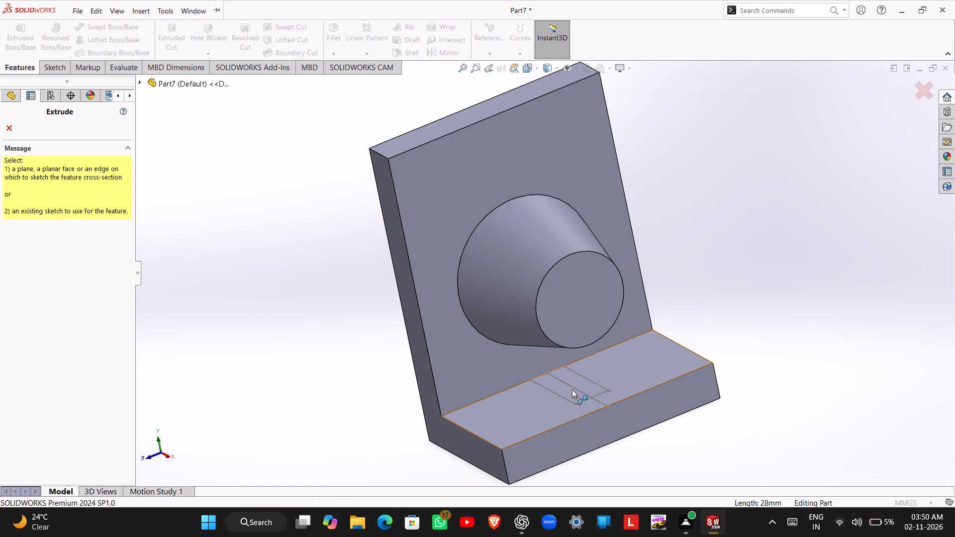
click(576, 373)
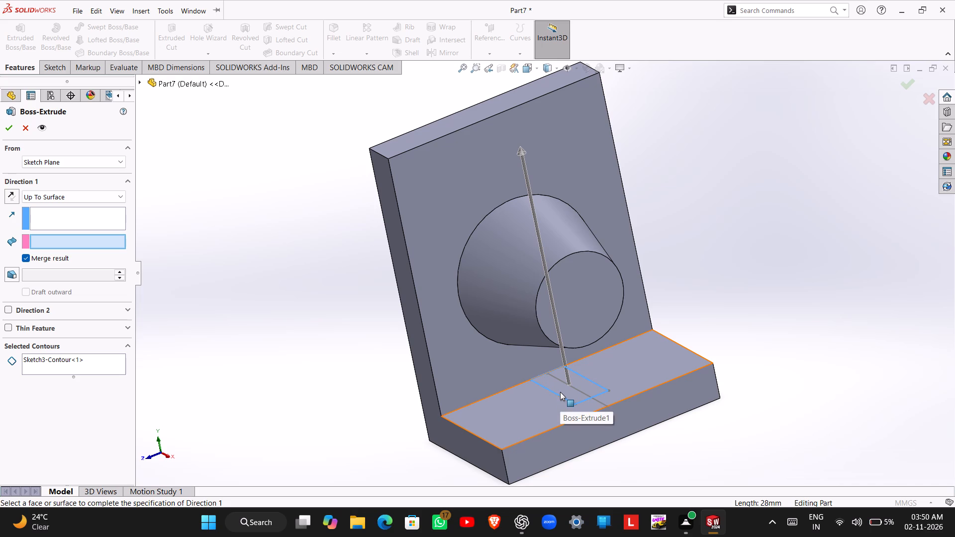
click(10, 124)
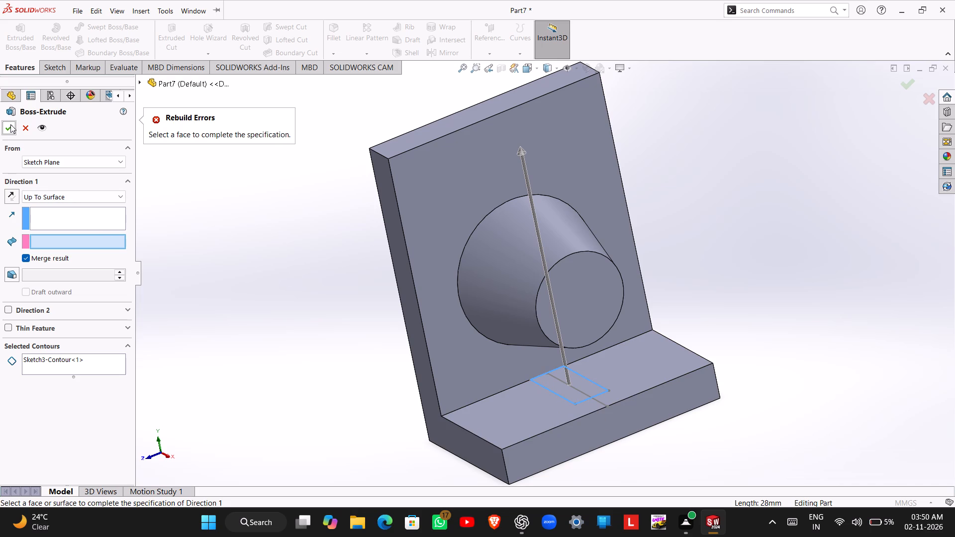
click(485, 312)
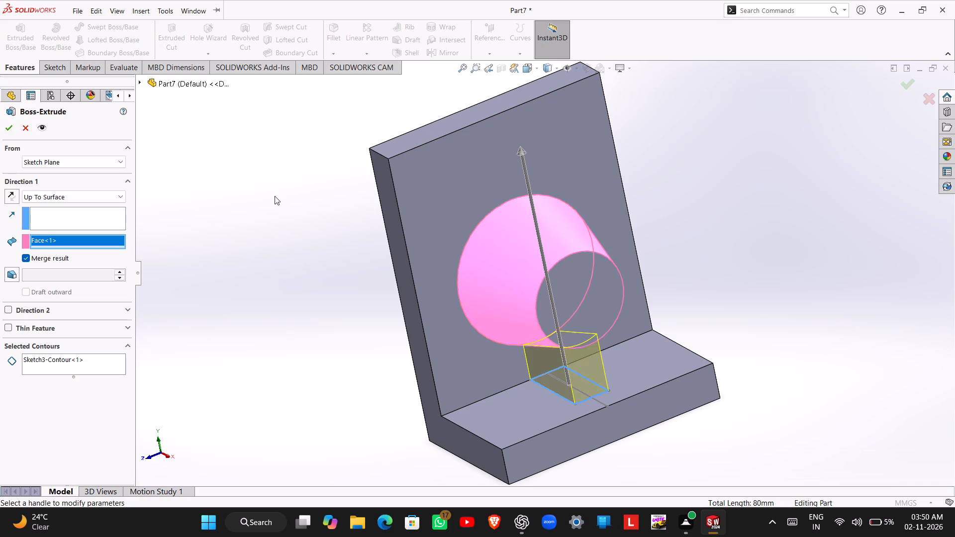
click(5, 128)
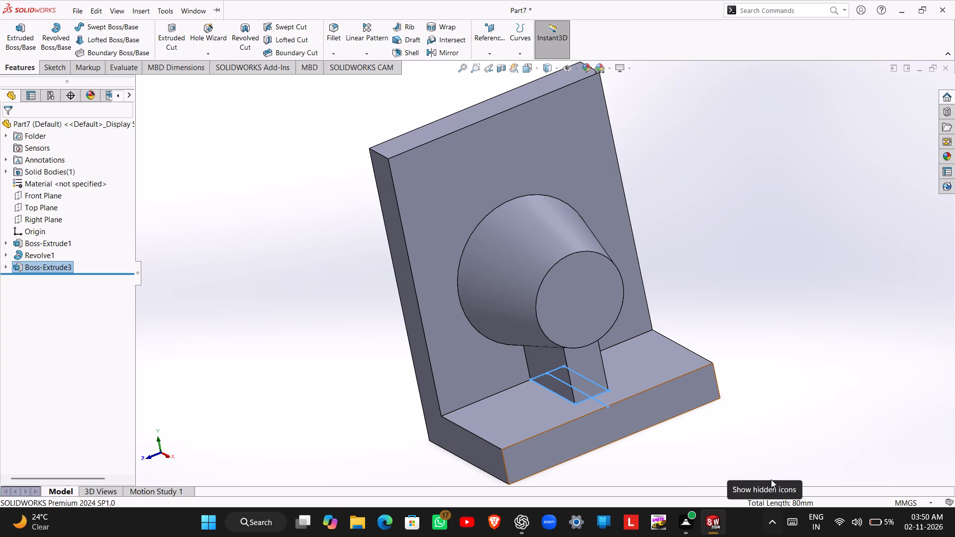
key(Escape)
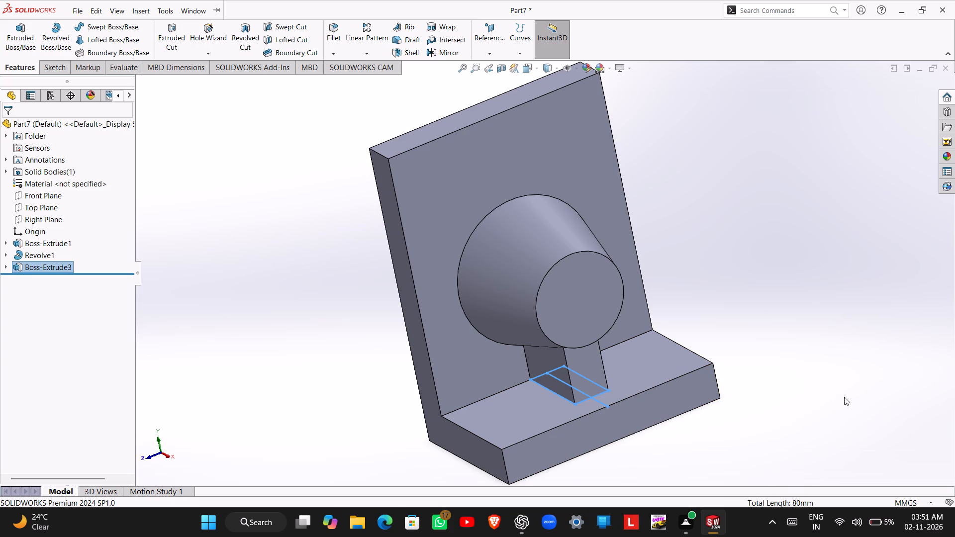
On a new sketch on the boss's flat end face, draw a concentric circle with a radius of about 8 mm.
click(593, 299)
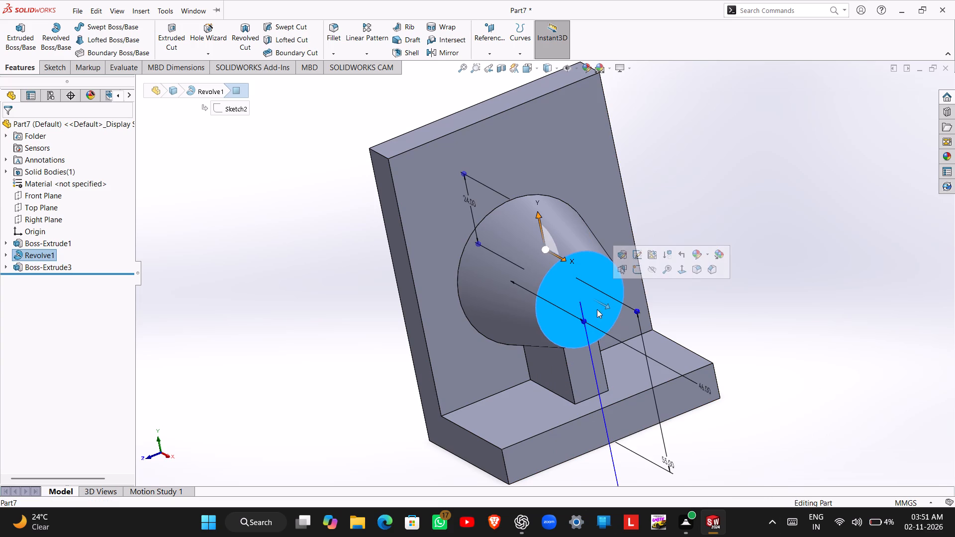
click(639, 272)
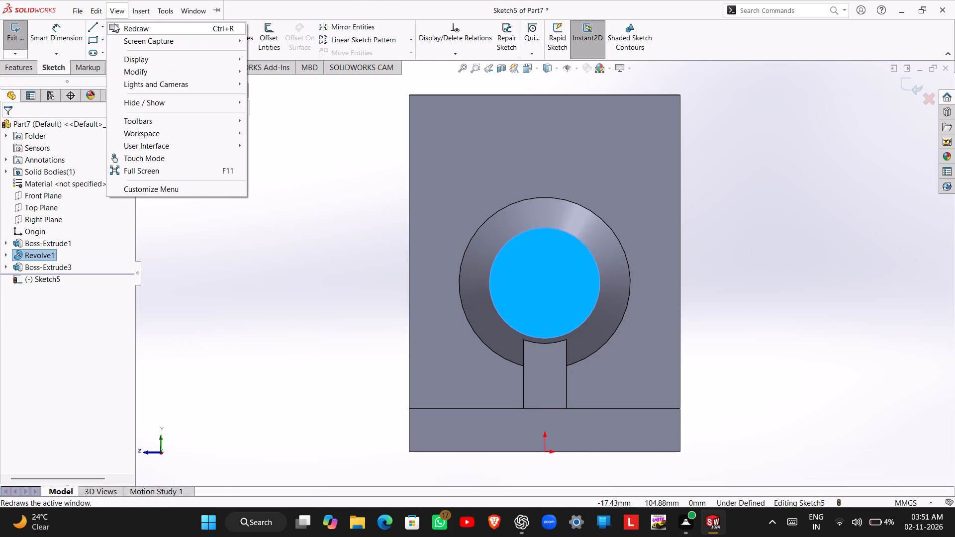
click(259, 174)
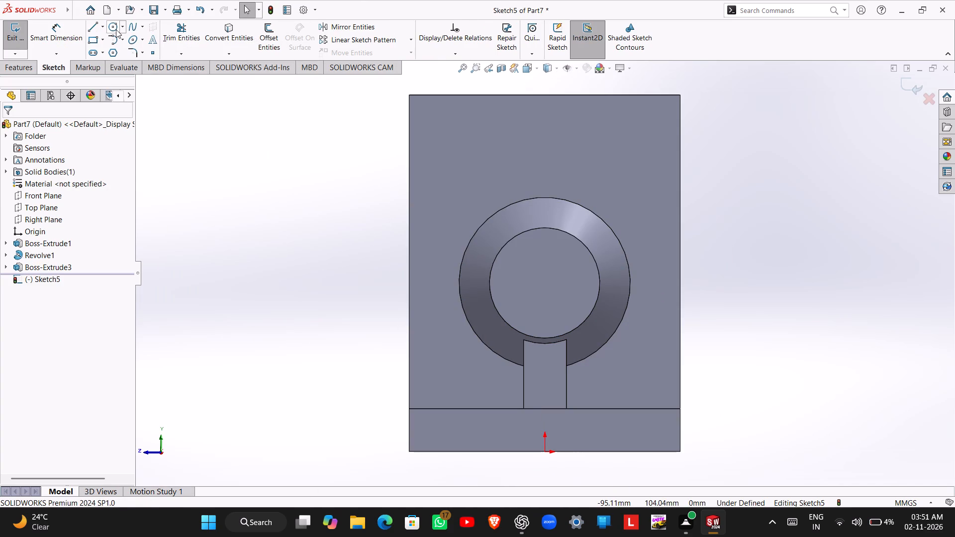
click(116, 29)
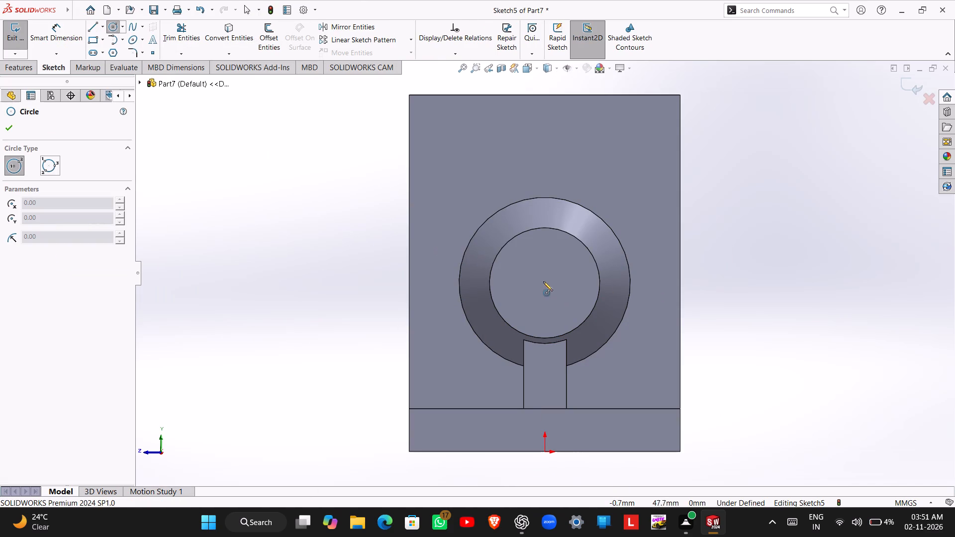
click(546, 283)
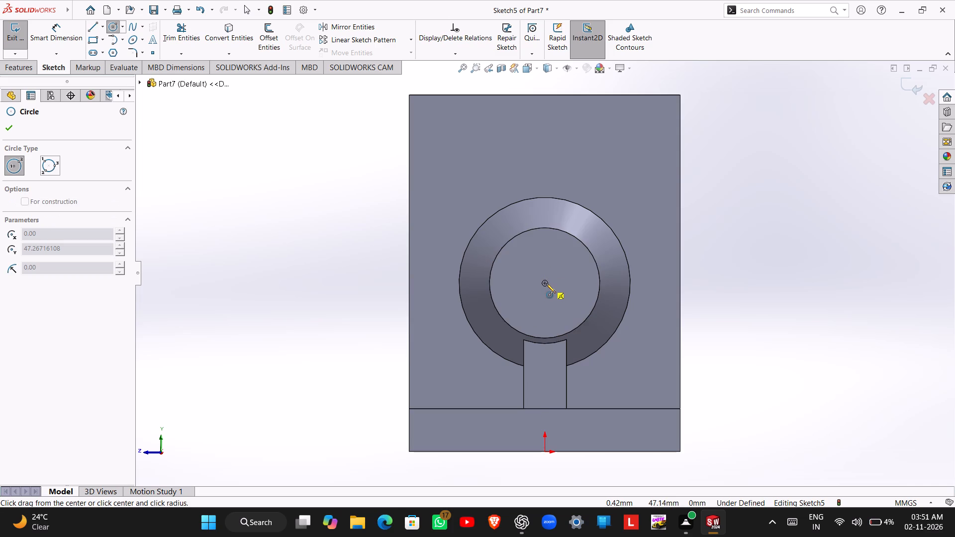
click(539, 255)
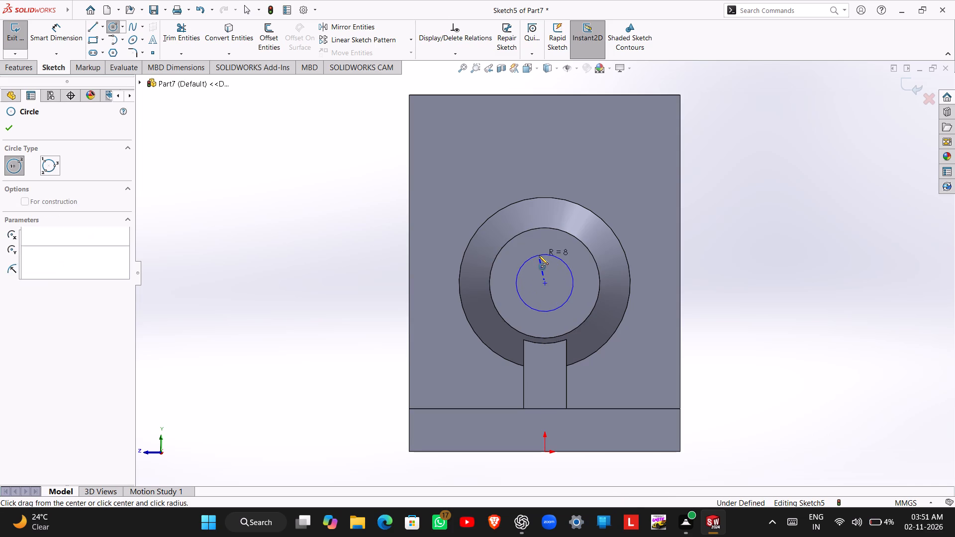
Sketch two circles level with each other near the upright plate's top corners, with radii about 5.1 mm and 6.7 mm.
click(443, 125)
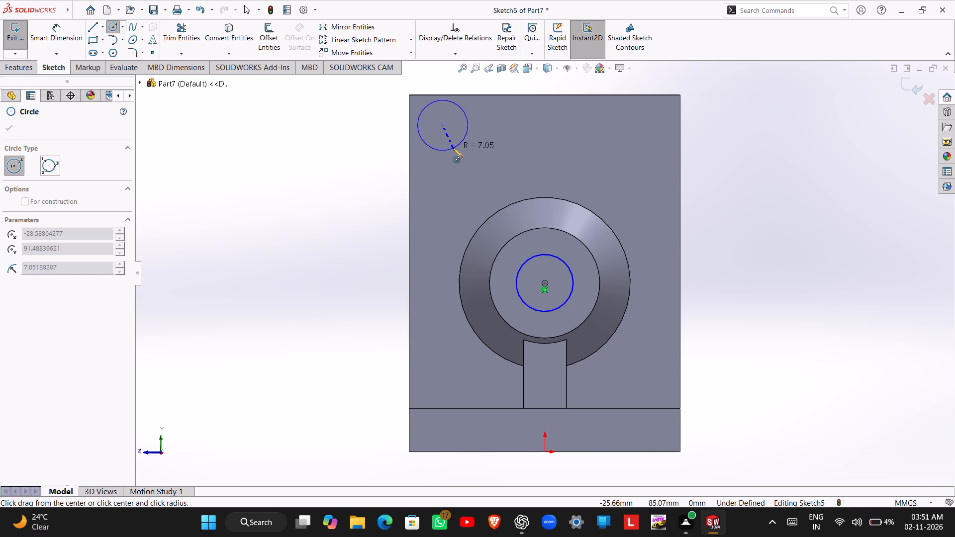
click(454, 140)
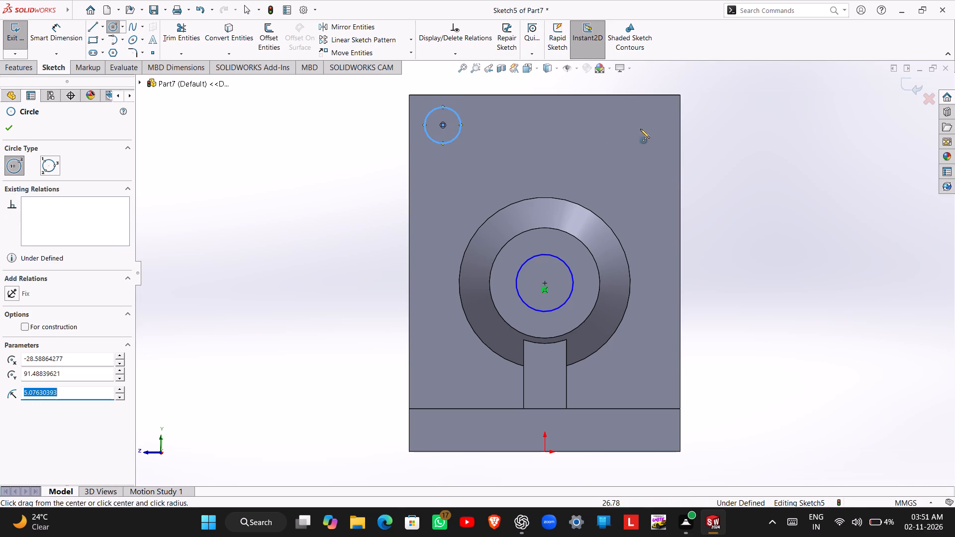
click(641, 125)
click(652, 146)
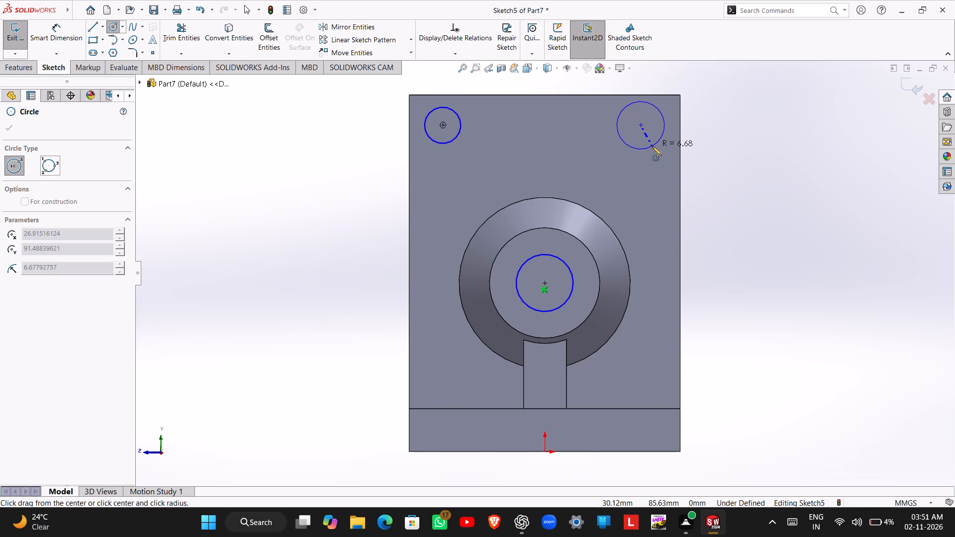
key(Escape)
Dimension the circle at the boss's center with a diameter of 20 mm.
right_drag(785, 234, 794, 191)
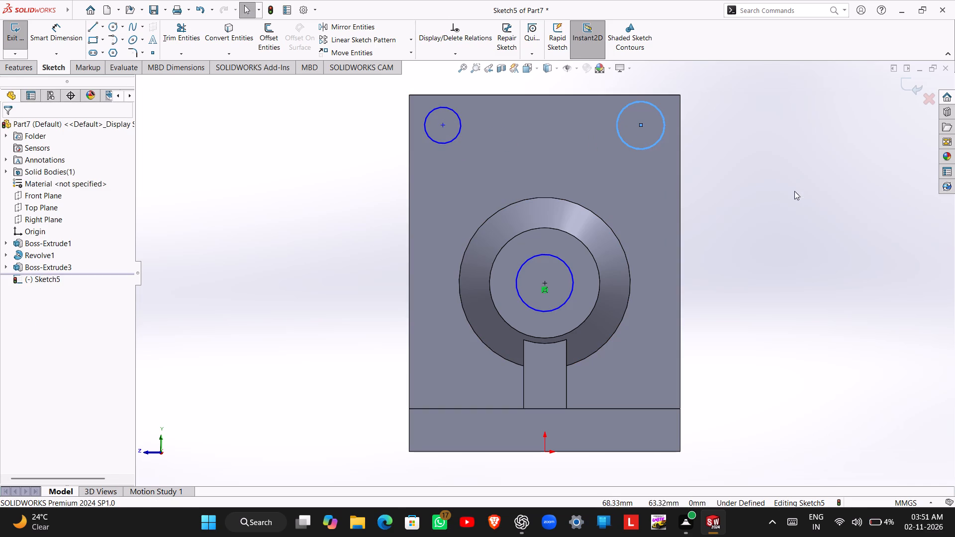
right_drag(794, 191, 797, 180)
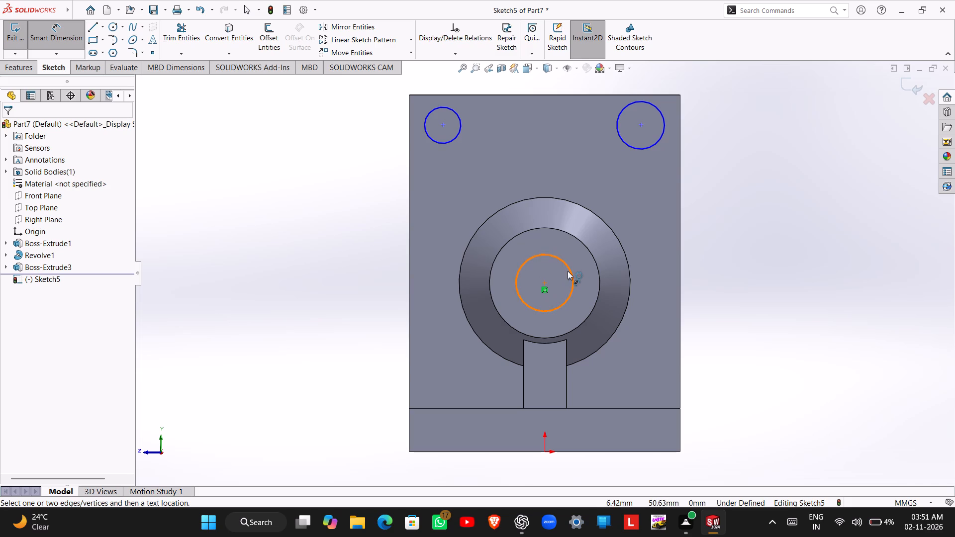
click(569, 271)
click(764, 268)
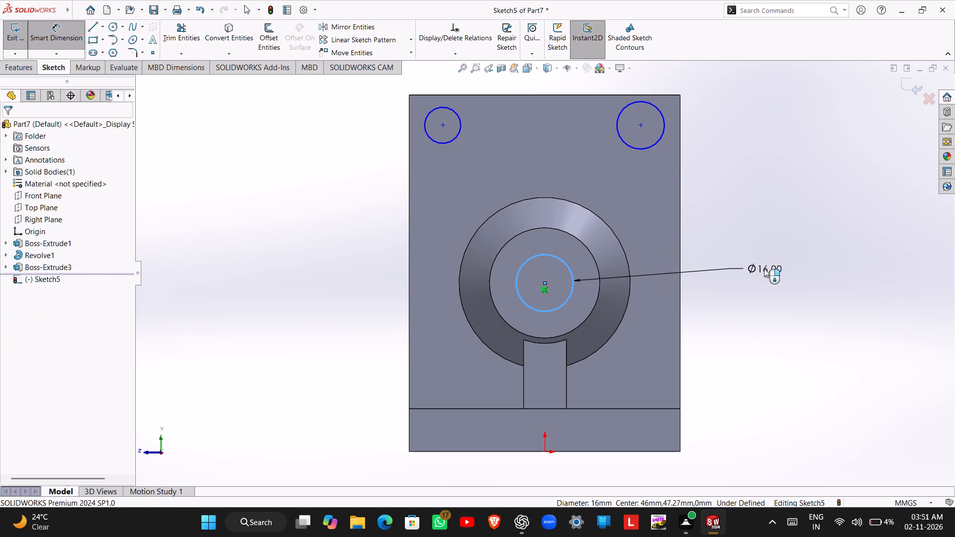
text(20)
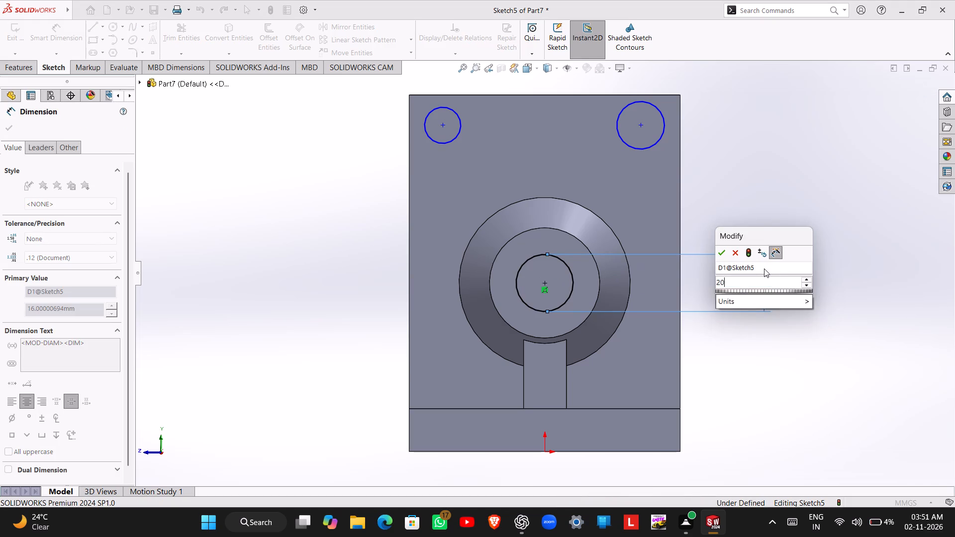
key(Return)
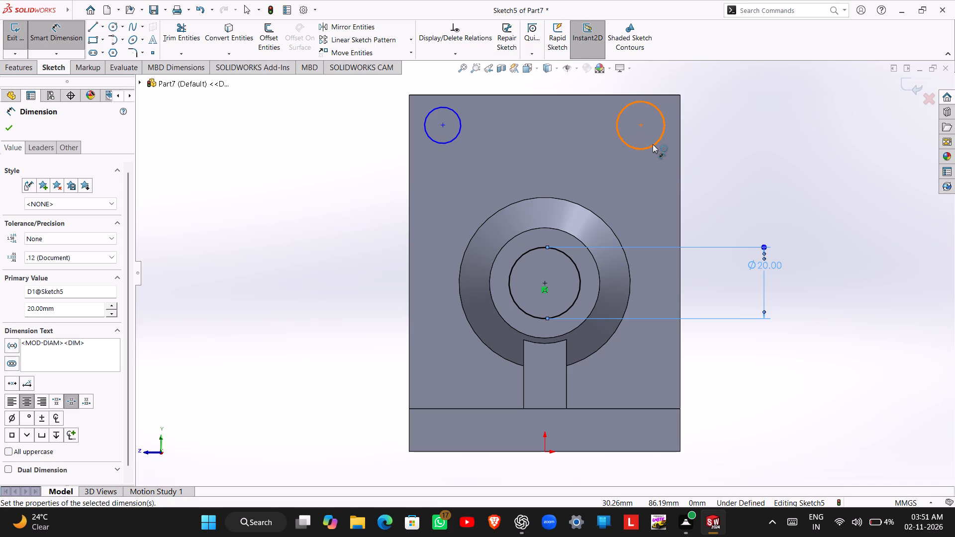
Dimension both circles near the upright plate's top corners with a diameter of 12 mm each.
click(653, 144)
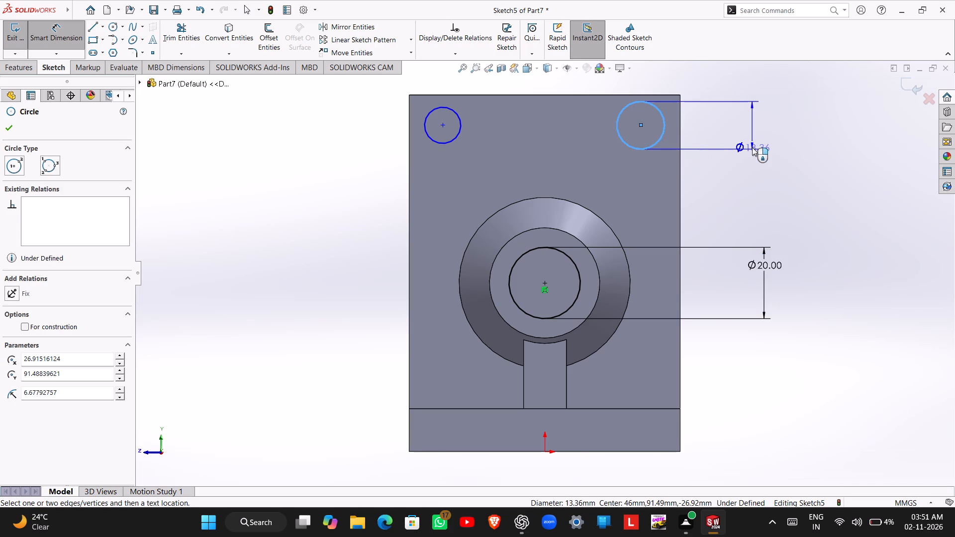
click(752, 147)
text(12)
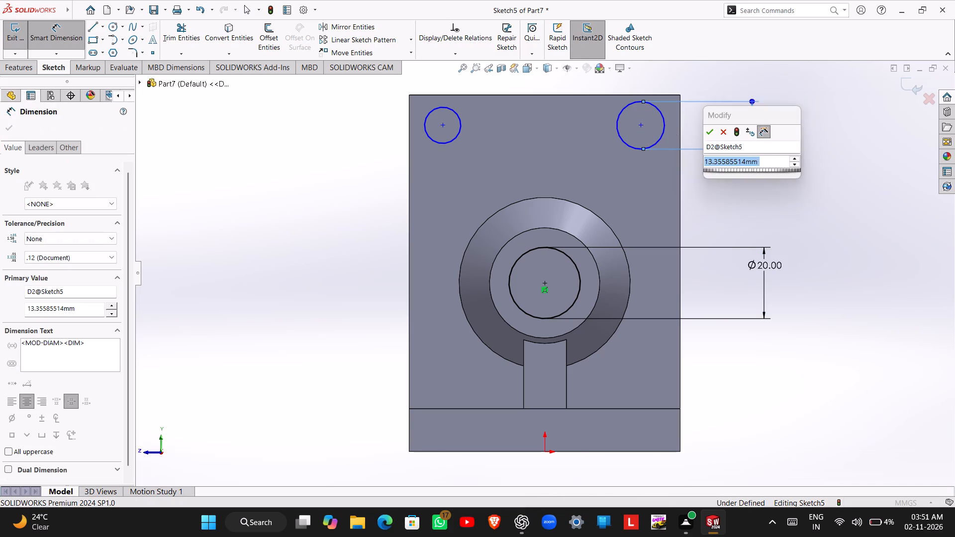
key(Return)
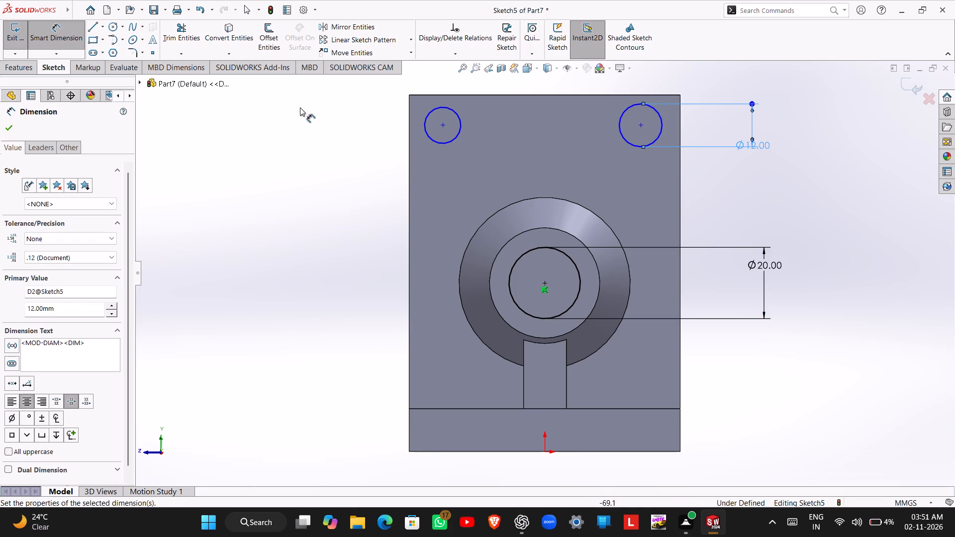
click(429, 135)
click(356, 148)
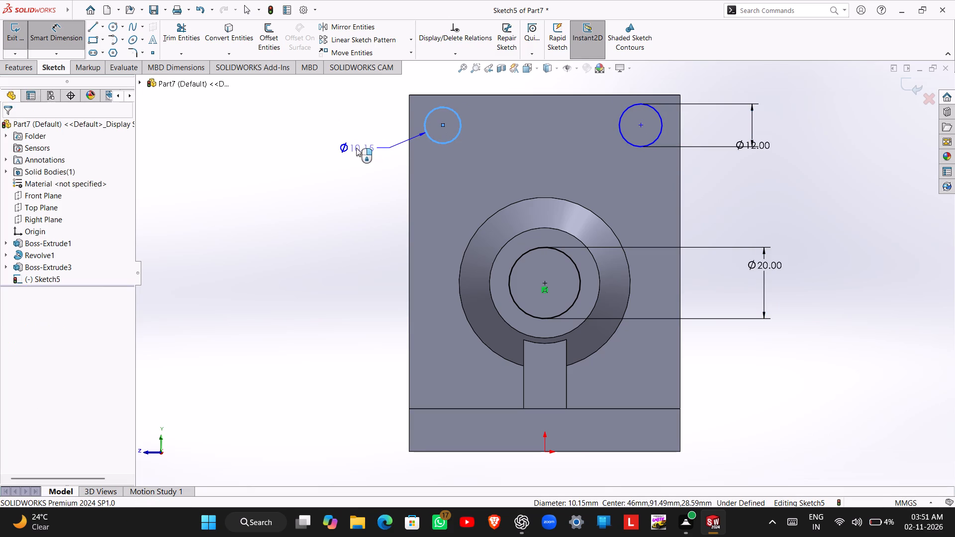
text(12)
key(Return)
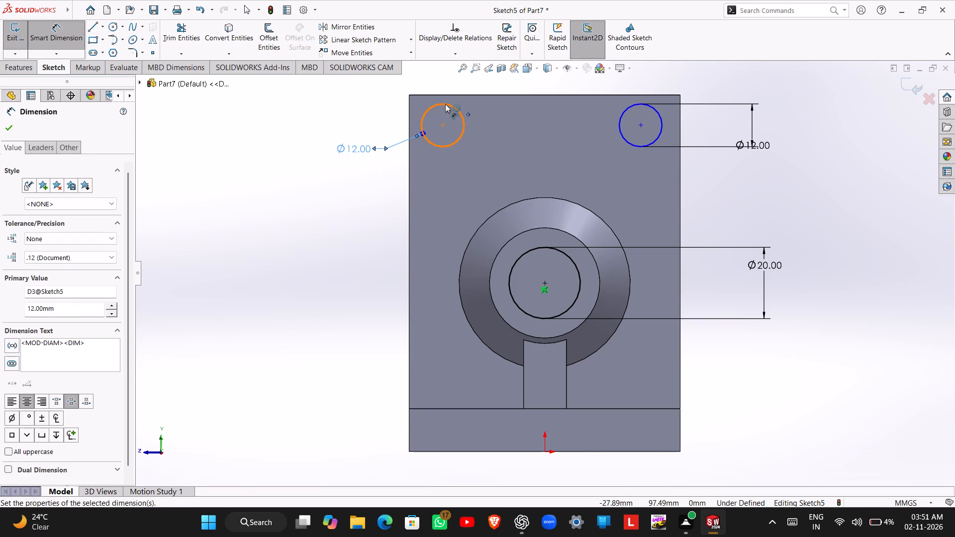
Dimension the horizontal distance between the centers of the two corner circles as 52 mm.
click(442, 125)
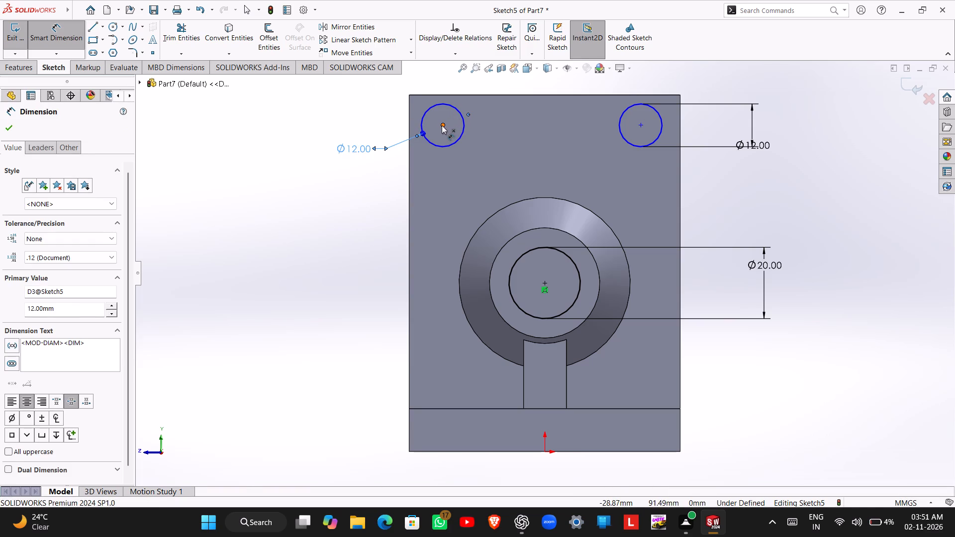
click(641, 123)
click(635, 81)
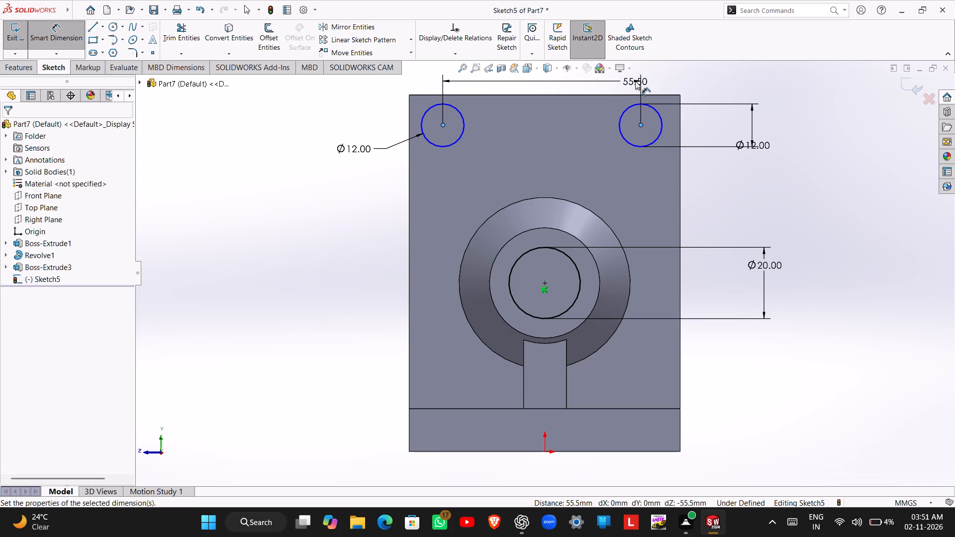
text(52)
key(Return)
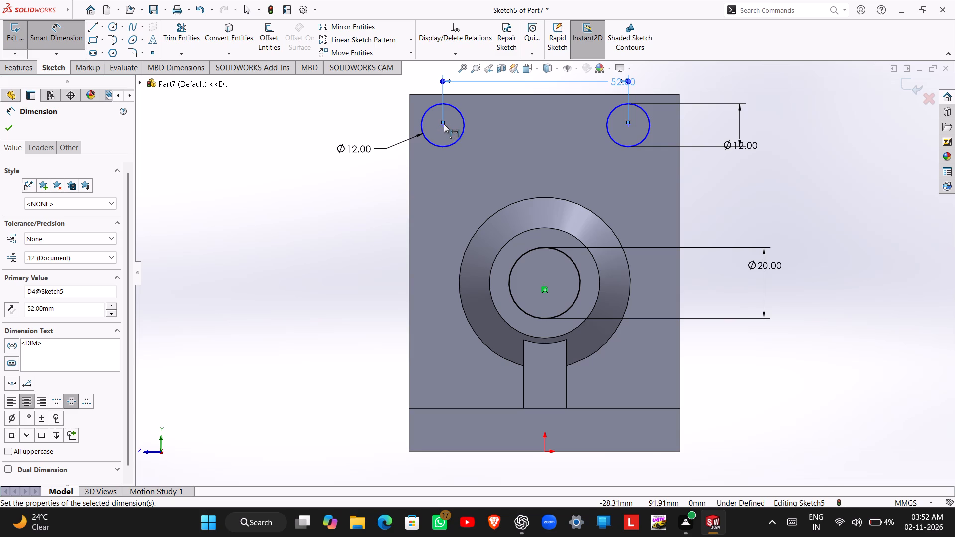
Dimension the left corner circle's center 12 mm from the upright plate's left vertical edge.
click(444, 127)
click(409, 121)
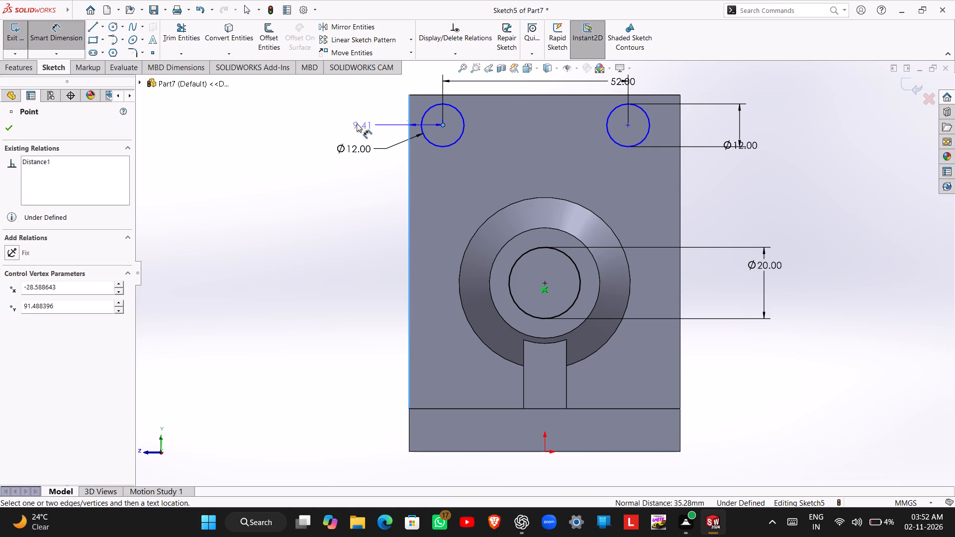
click(354, 115)
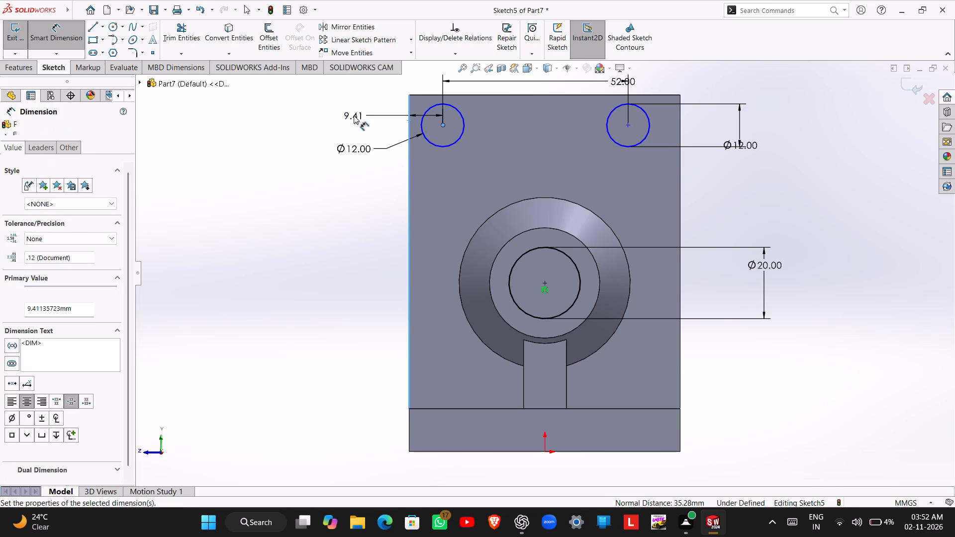
text(12)
key(Return)
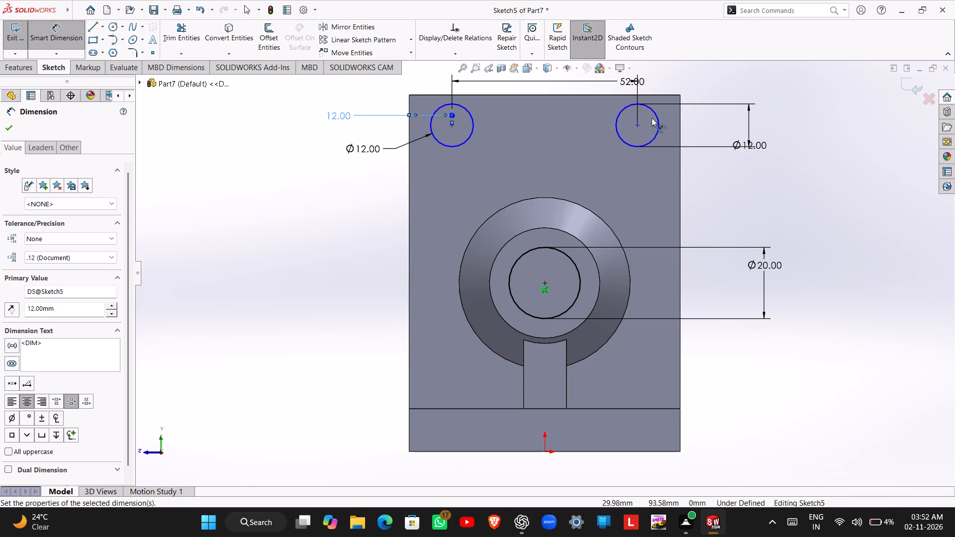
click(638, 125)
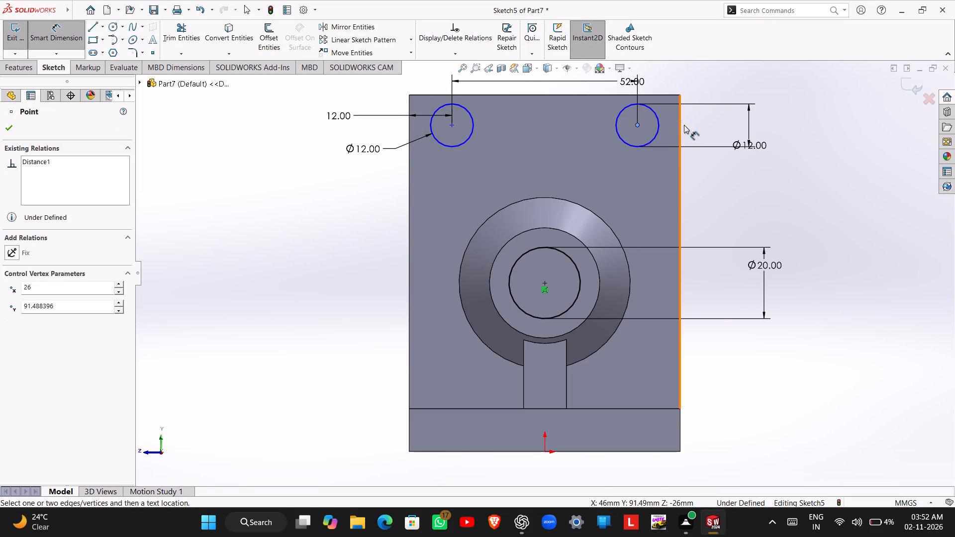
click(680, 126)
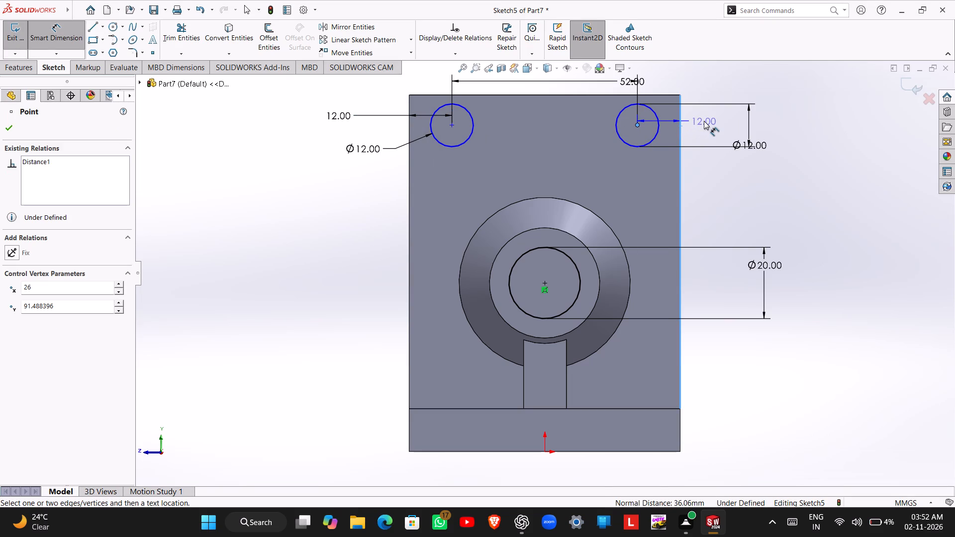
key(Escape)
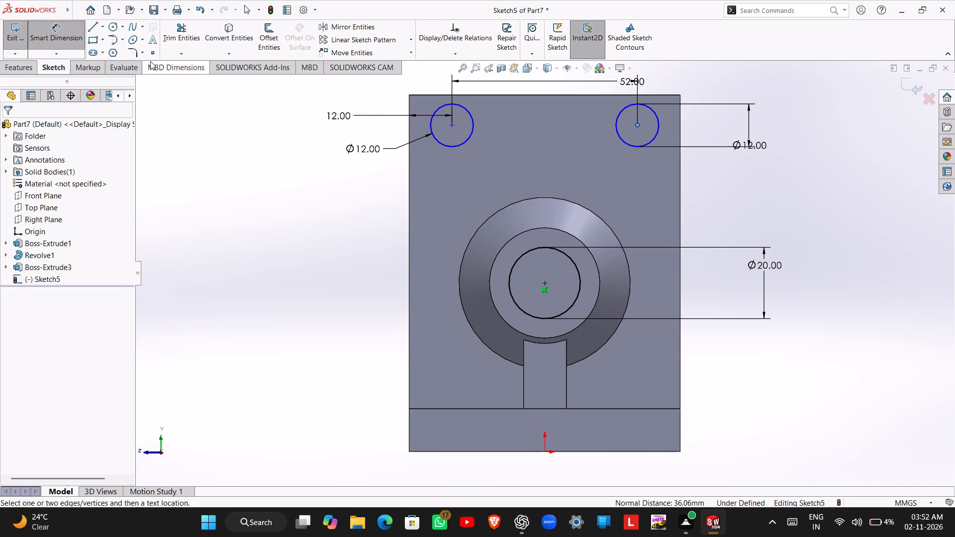
Close the sketch and cut its three circles with an Extruded Cut set to Through All.
click(7, 34)
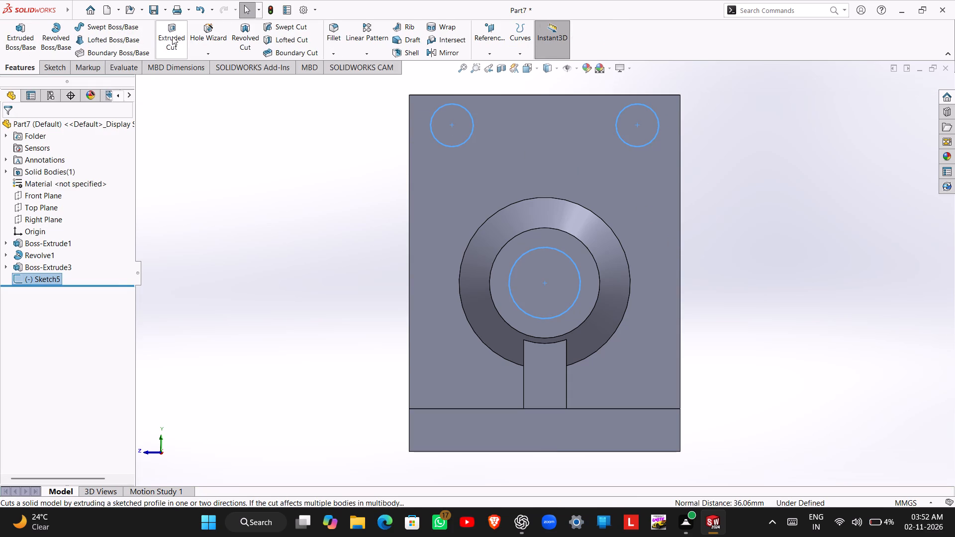
click(172, 36)
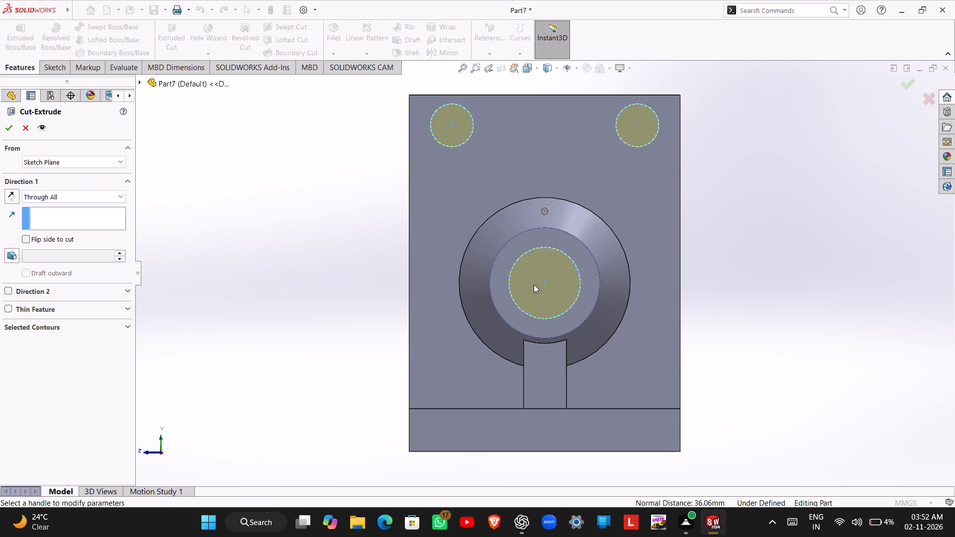
click(5, 128)
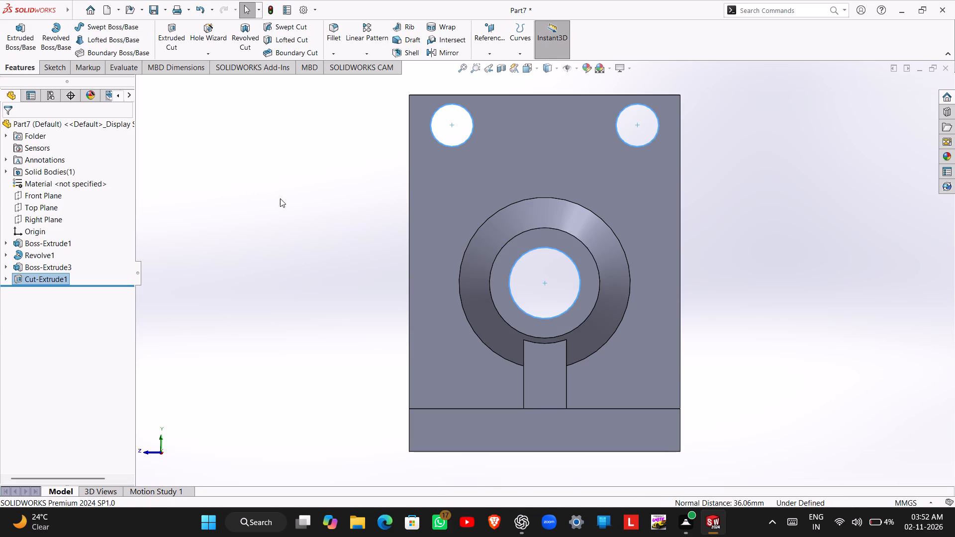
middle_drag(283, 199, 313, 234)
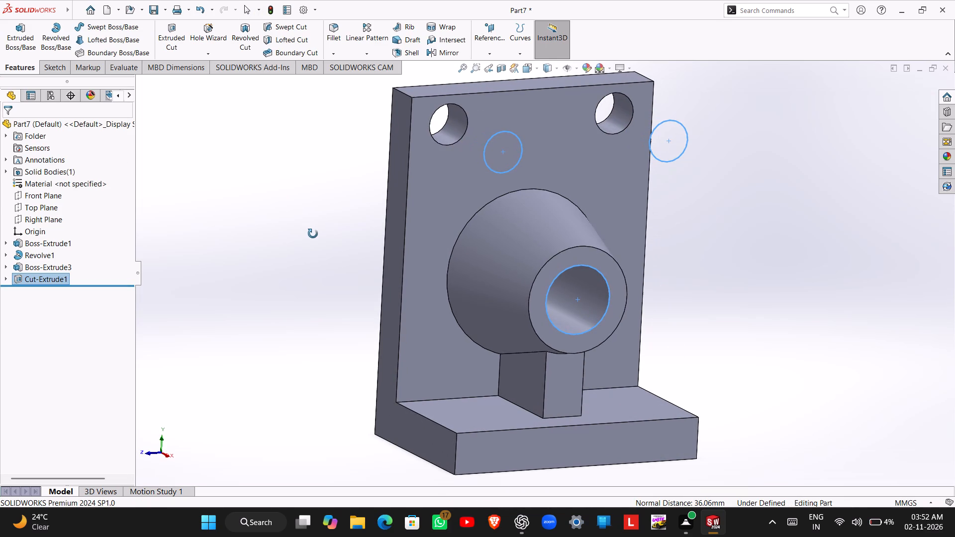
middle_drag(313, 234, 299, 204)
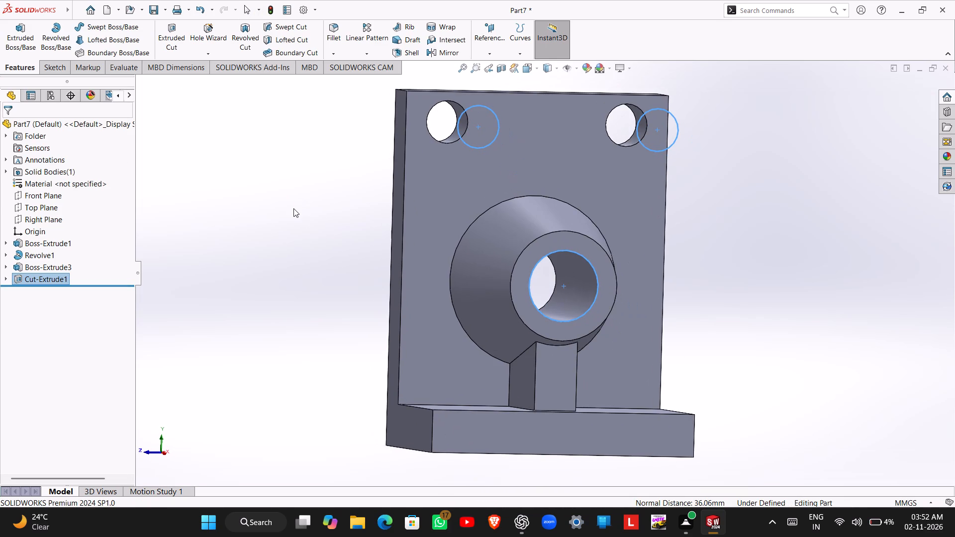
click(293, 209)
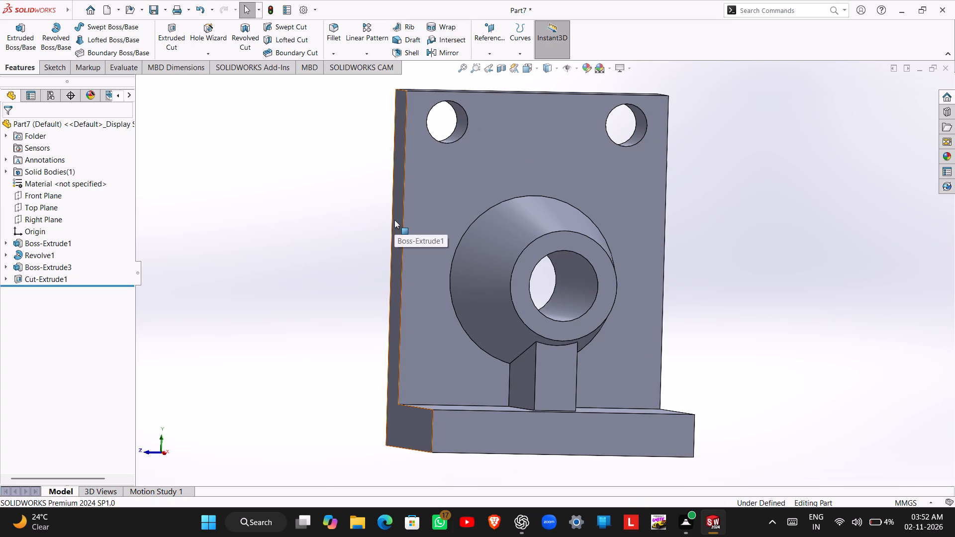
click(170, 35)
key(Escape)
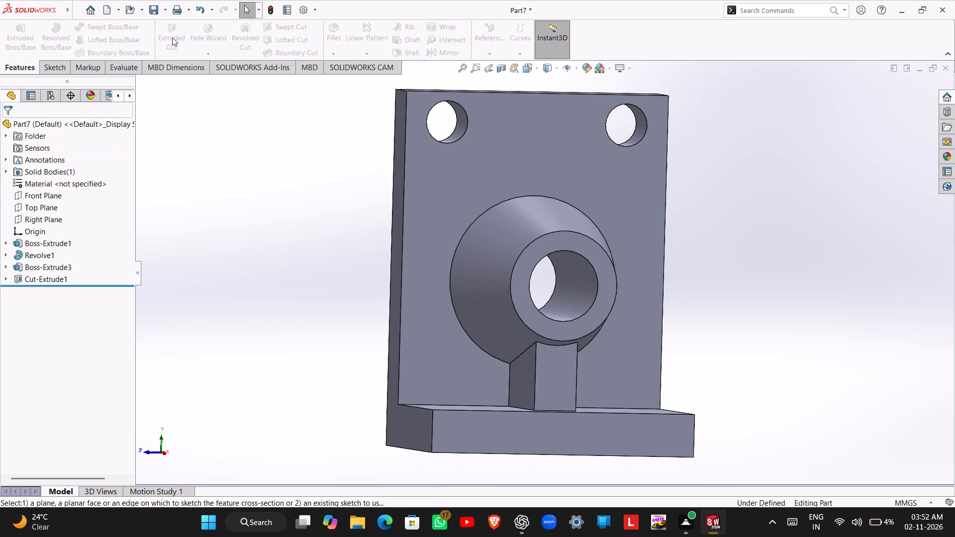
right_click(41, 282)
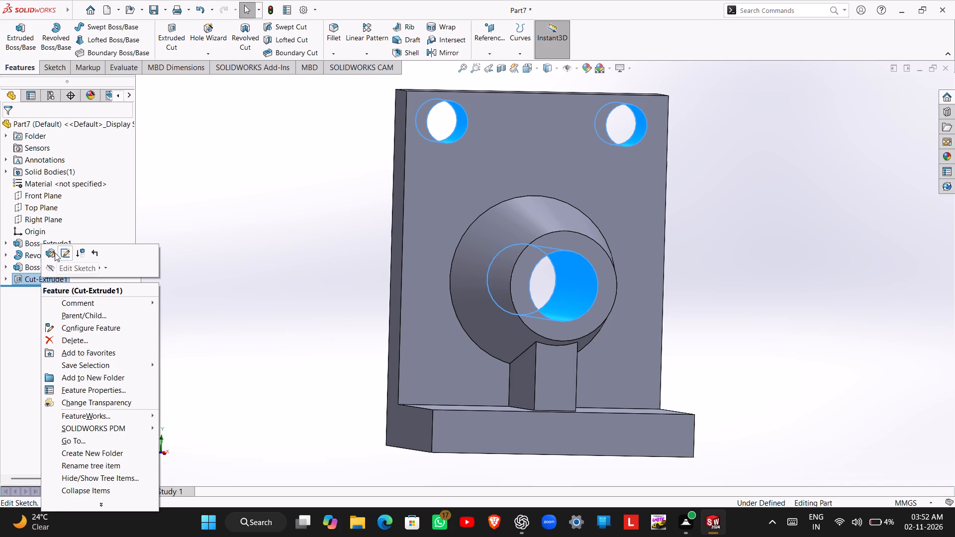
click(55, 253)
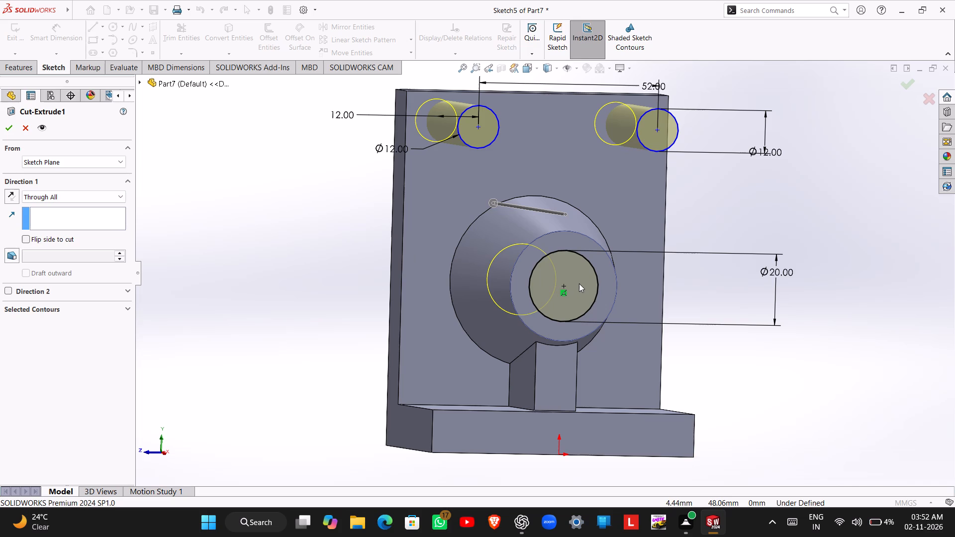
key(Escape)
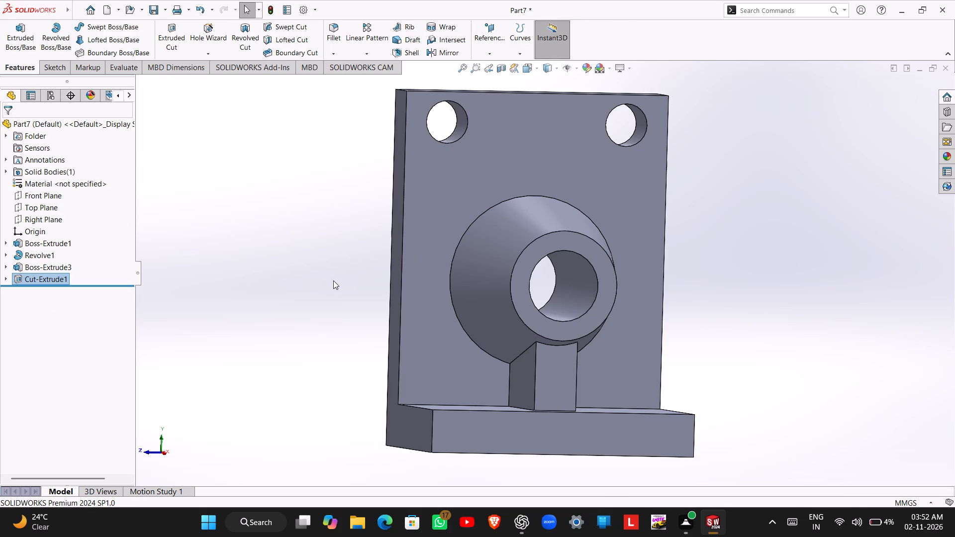
Start a new sketch on the foot's top face with the Circle tool.
middle_drag(333, 280, 324, 358)
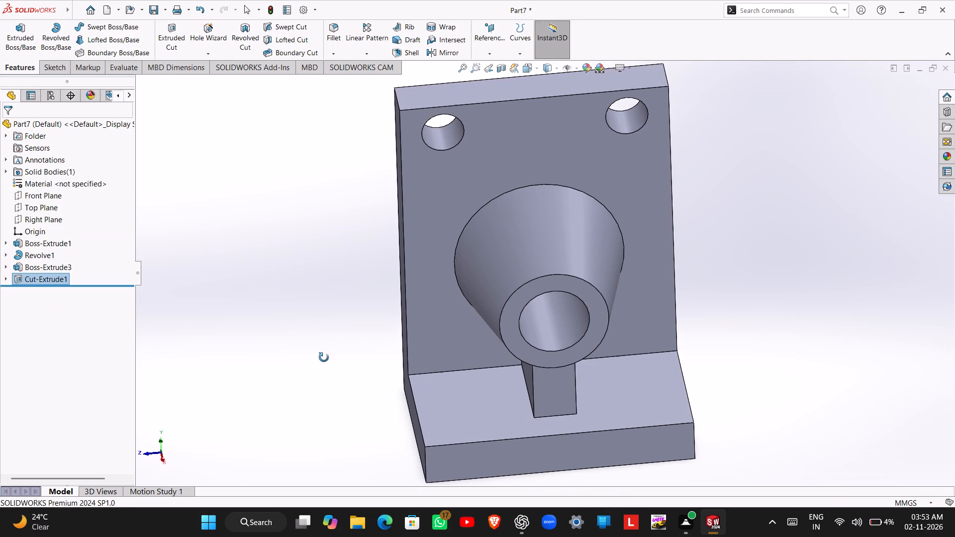
middle_drag(324, 358, 322, 312)
scroll(327, 305, up, 1)
click(458, 389)
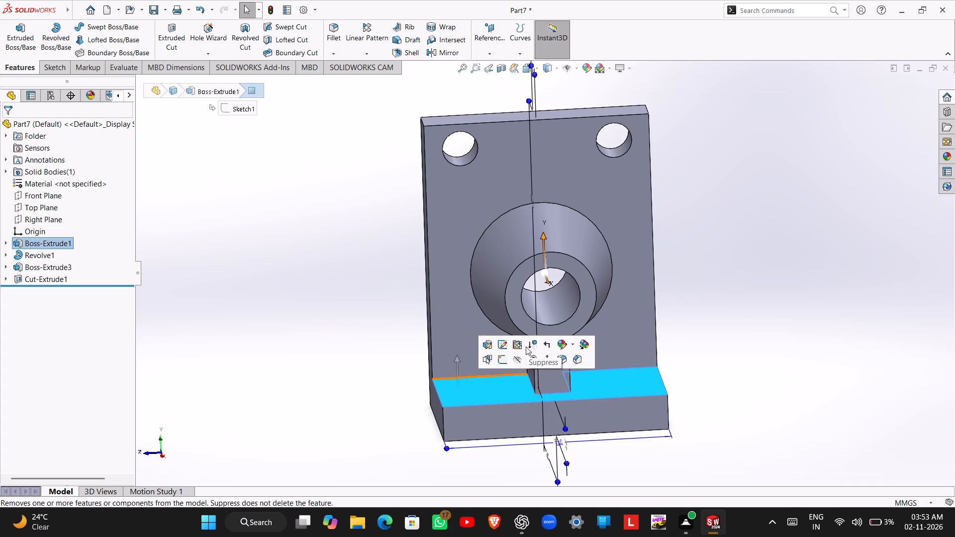
click(499, 357)
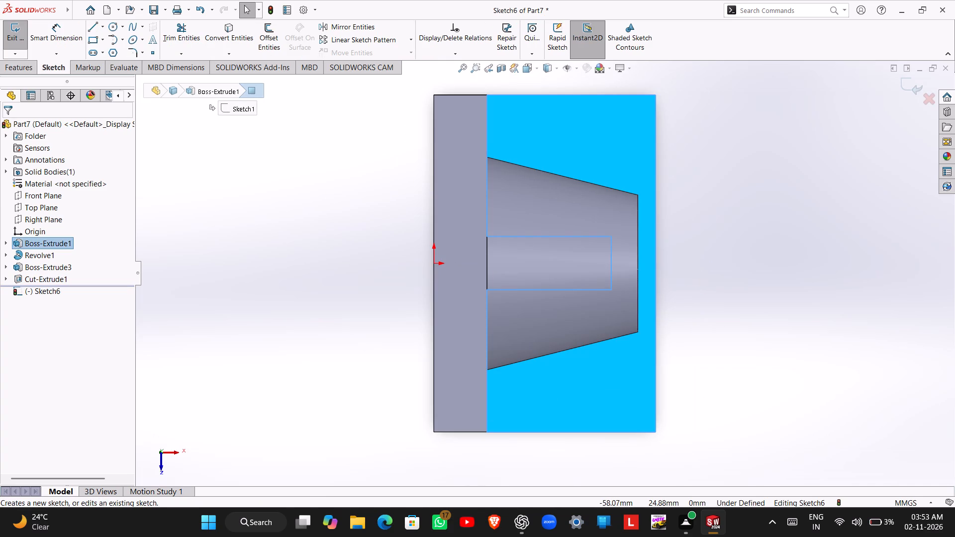
click(113, 30)
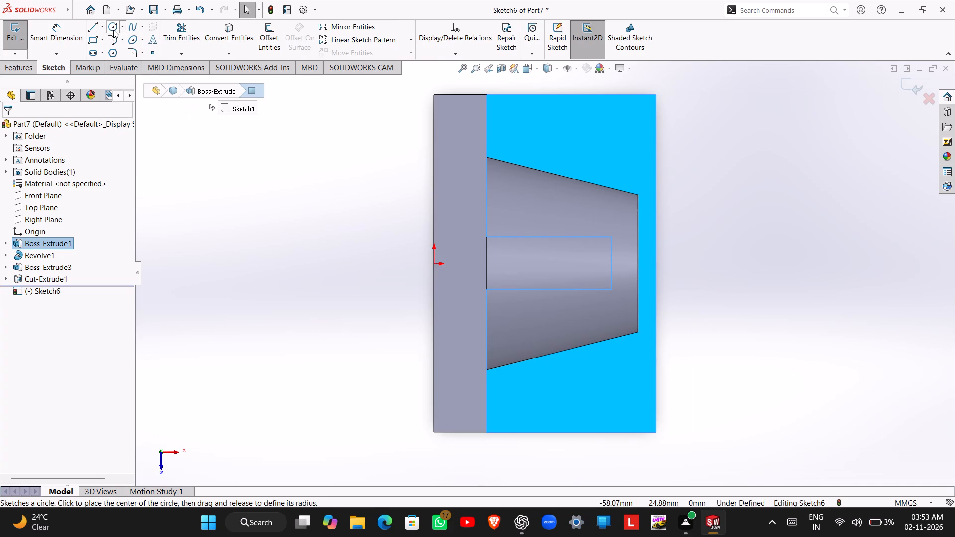
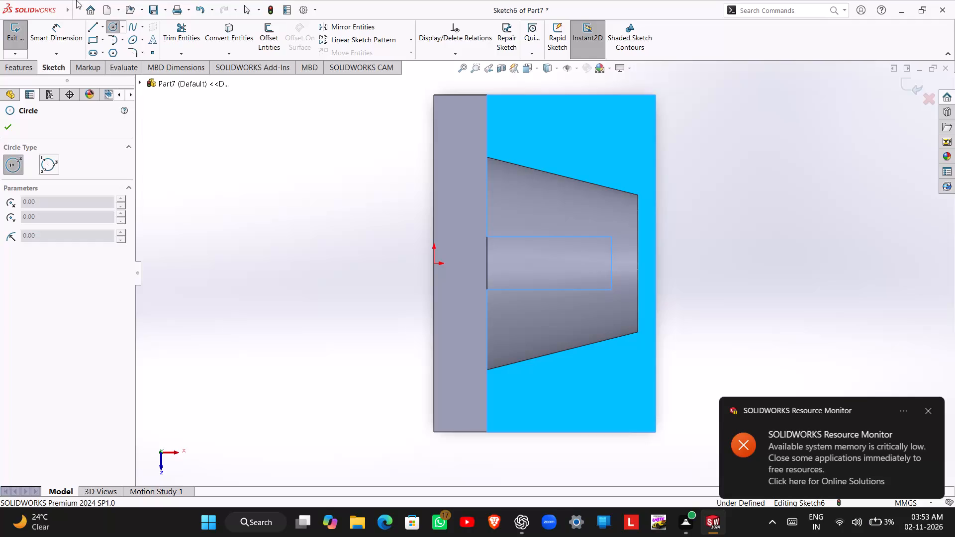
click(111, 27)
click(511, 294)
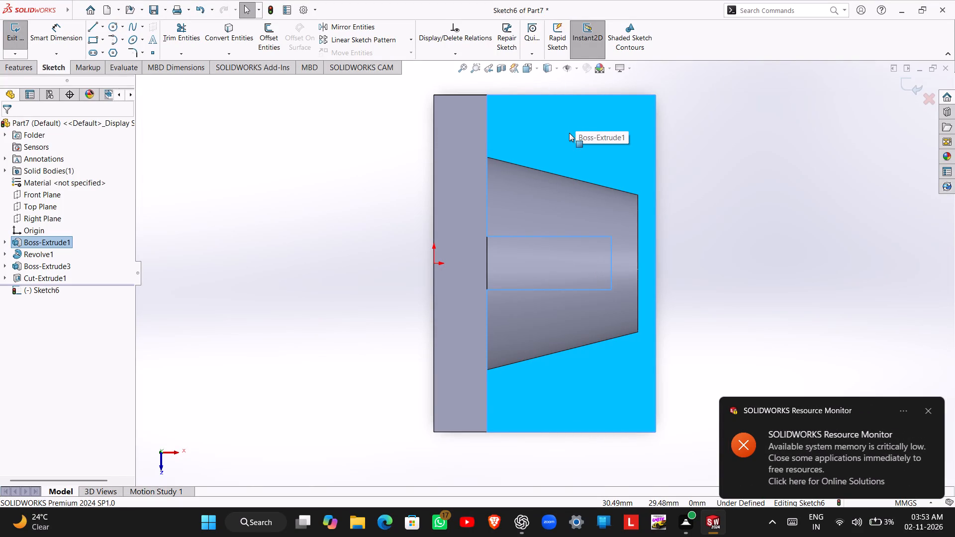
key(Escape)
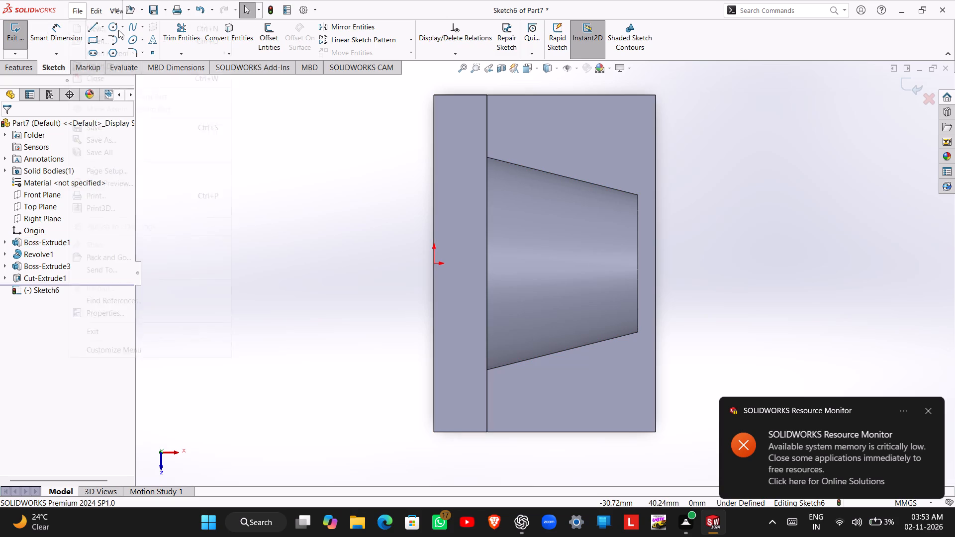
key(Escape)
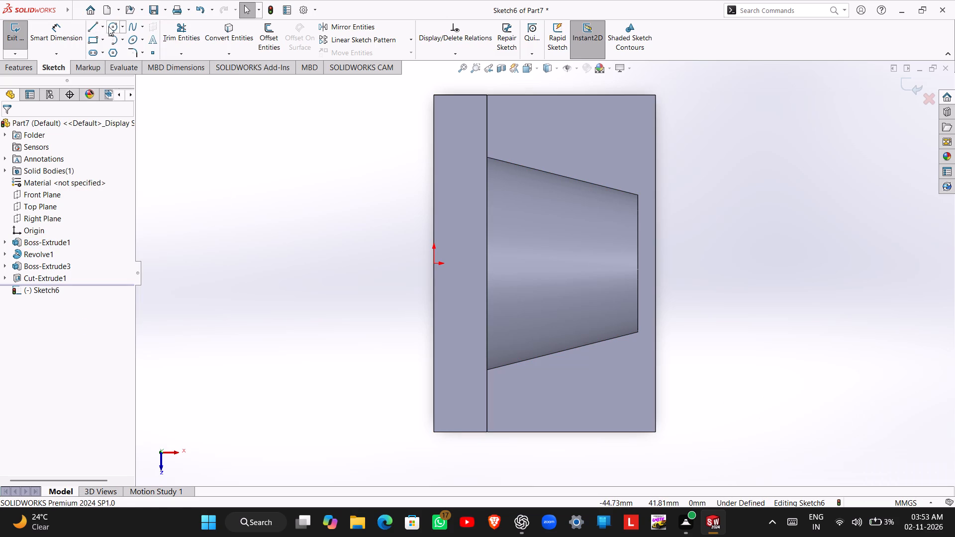
Sketch two circles on the foot's top face, one either side of the conical boss, with diameters about 7.4 mm and 9.3 mm.
click(108, 26)
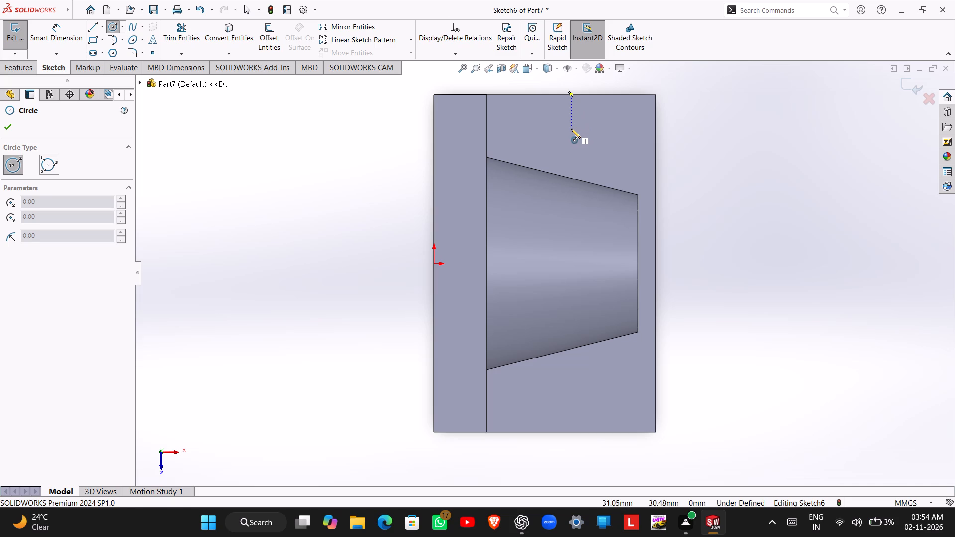
click(571, 129)
click(572, 112)
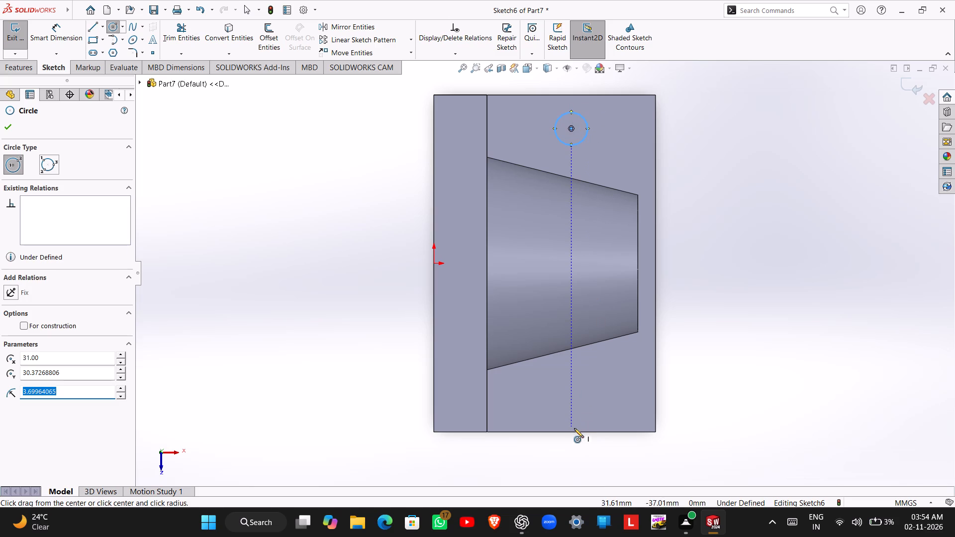
click(573, 396)
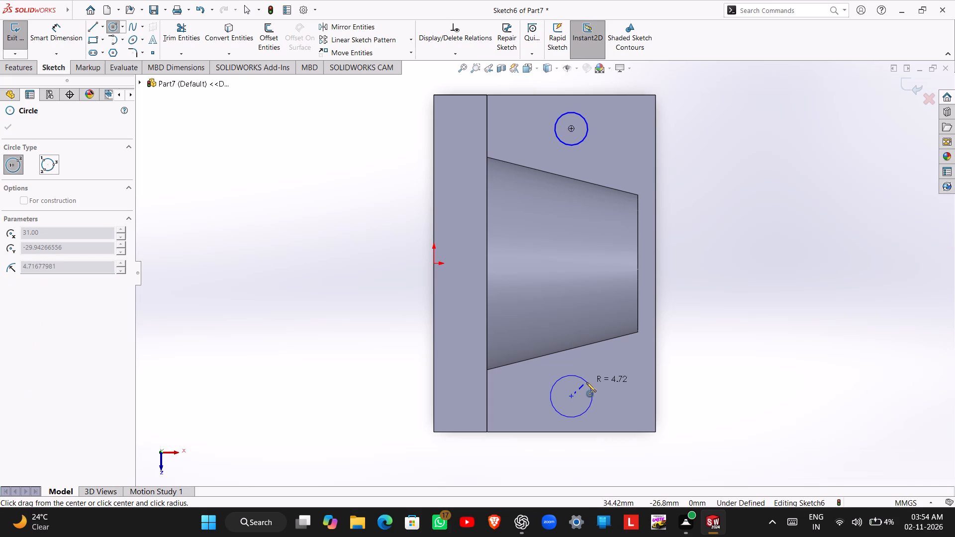
click(586, 382)
key(Escape)
key(Escape)
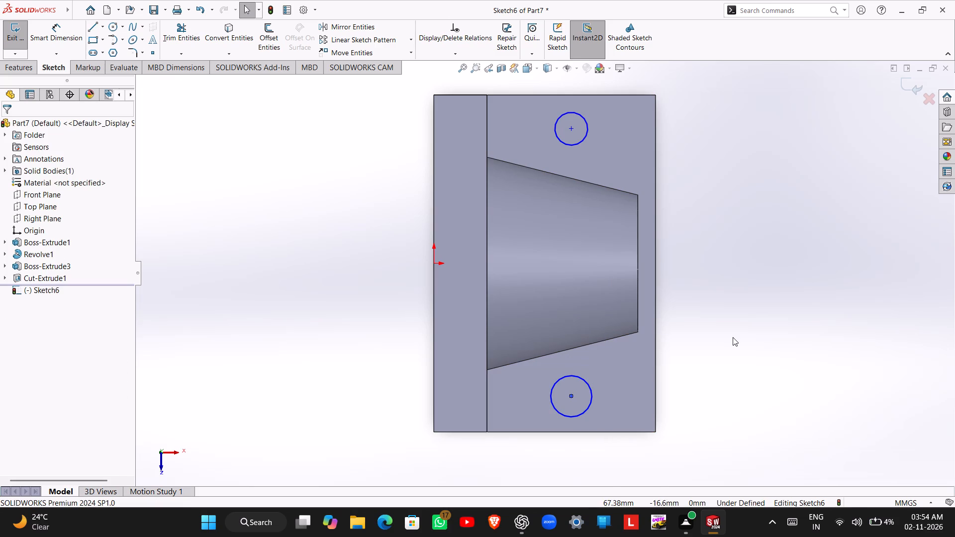
Dimension both foot circles to 11 mm diameter.
right_drag(733, 337, 733, 273)
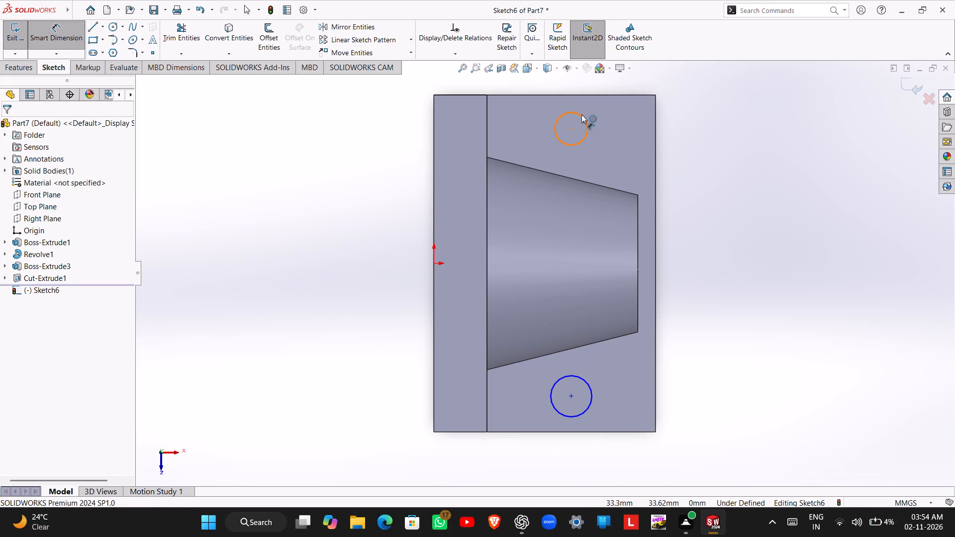
click(582, 118)
click(714, 131)
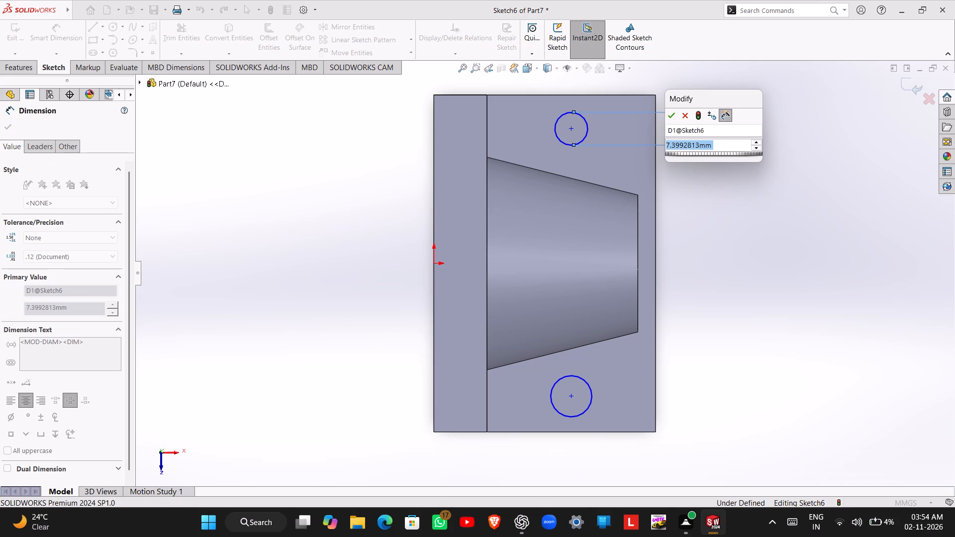
text(11)
key(Return)
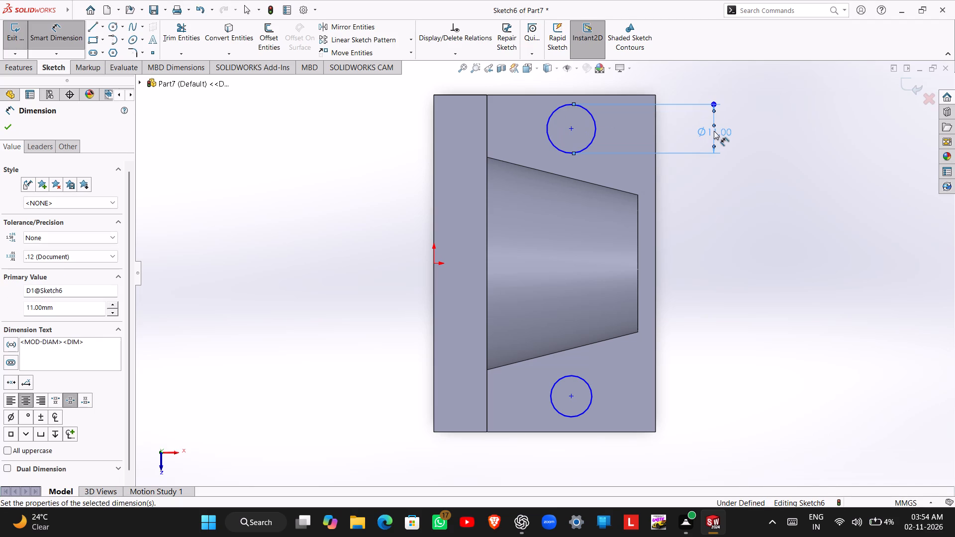
click(592, 396)
click(744, 378)
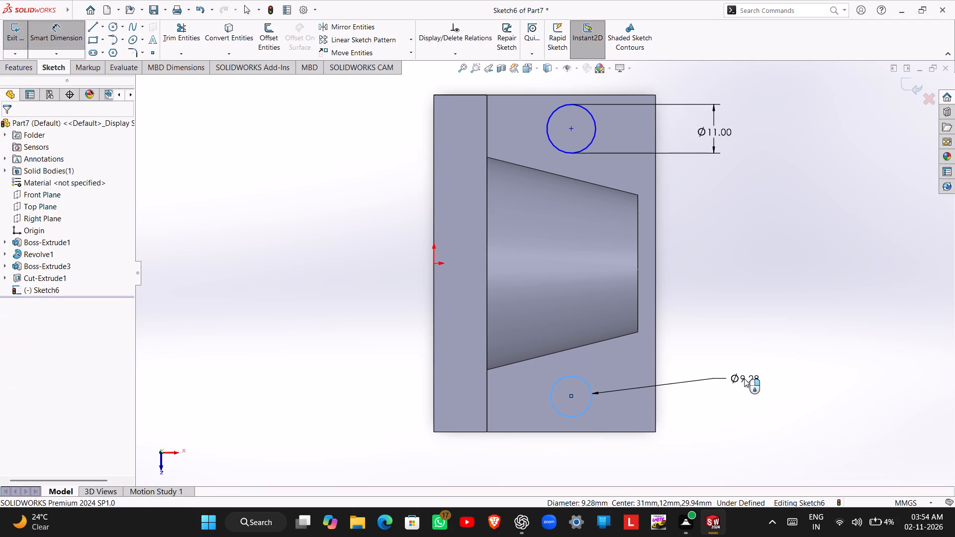
text(11)
key(Return)
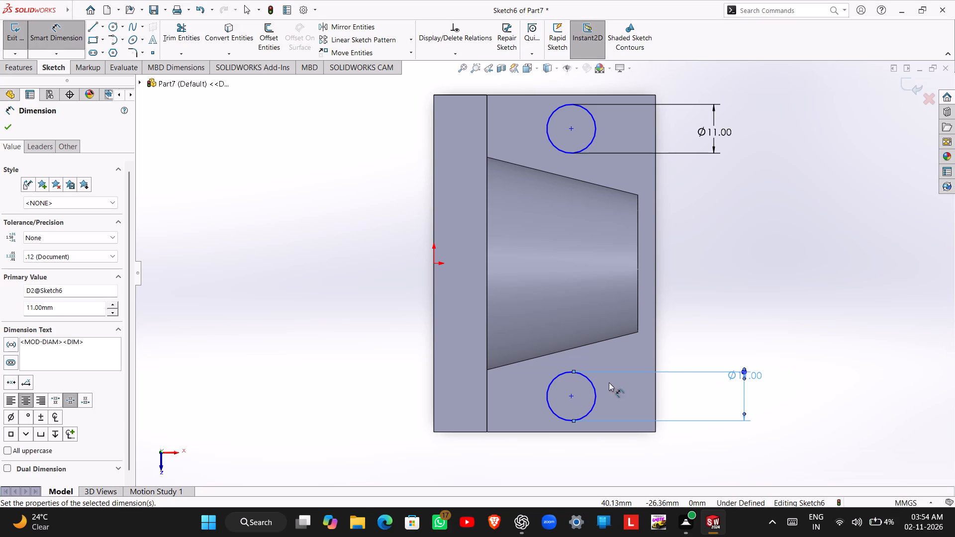
Dimension the vertical distance between the two foot circles' centers as 52 mm.
click(570, 397)
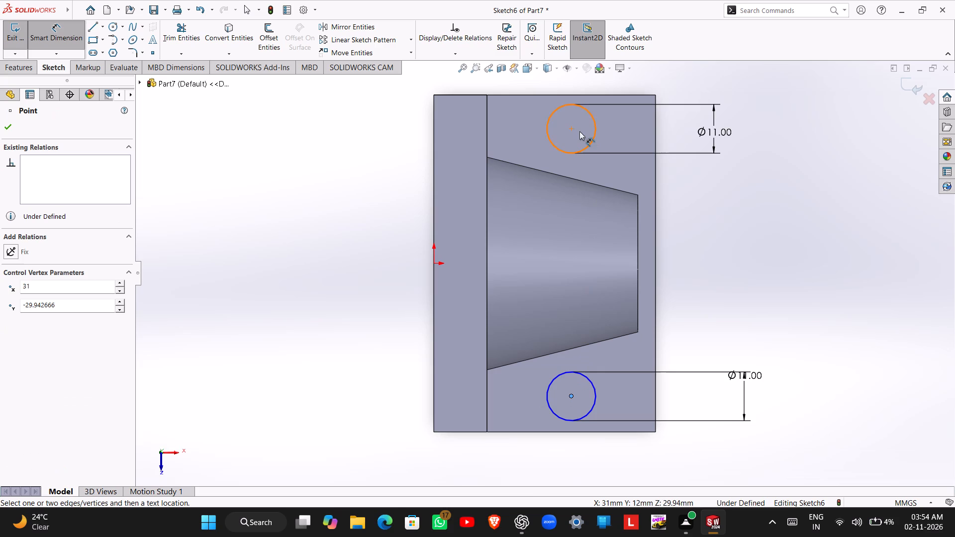
click(572, 128)
click(787, 167)
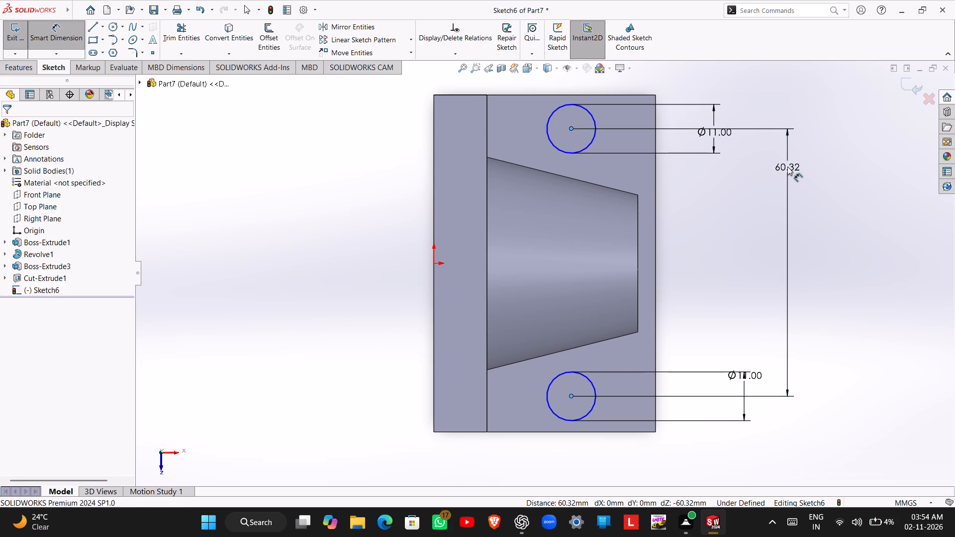
text(52)
key(Return)
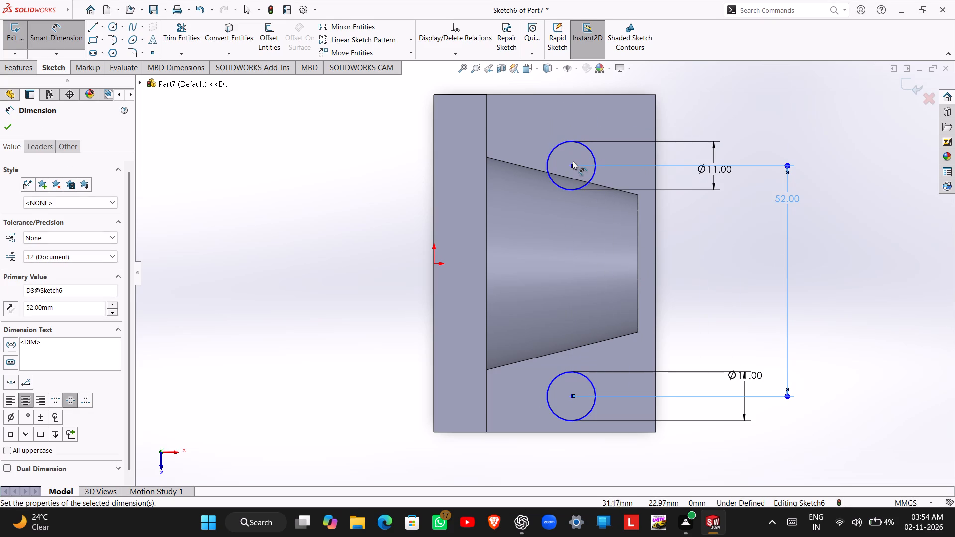
Dimension the upper circle's center 12 mm from the foot's adjacent side edge.
click(571, 165)
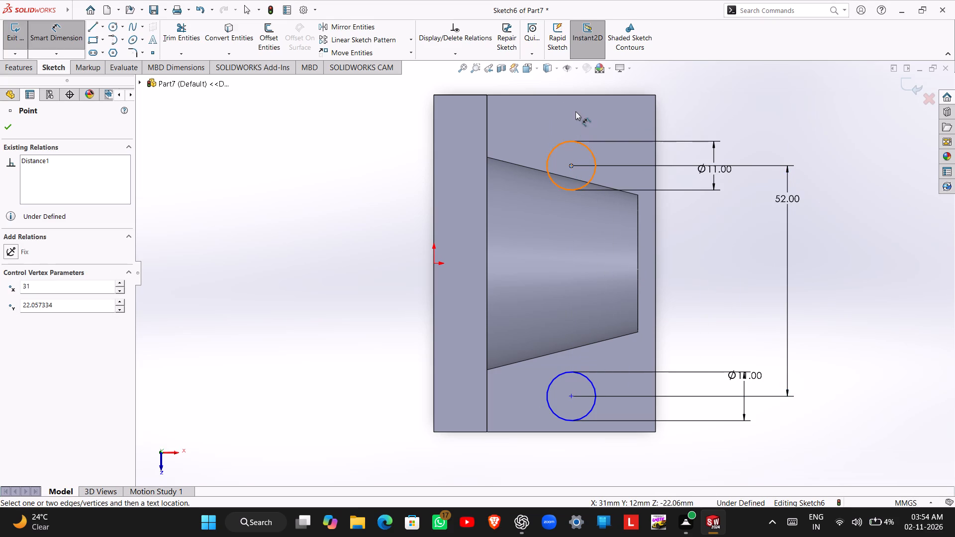
click(573, 95)
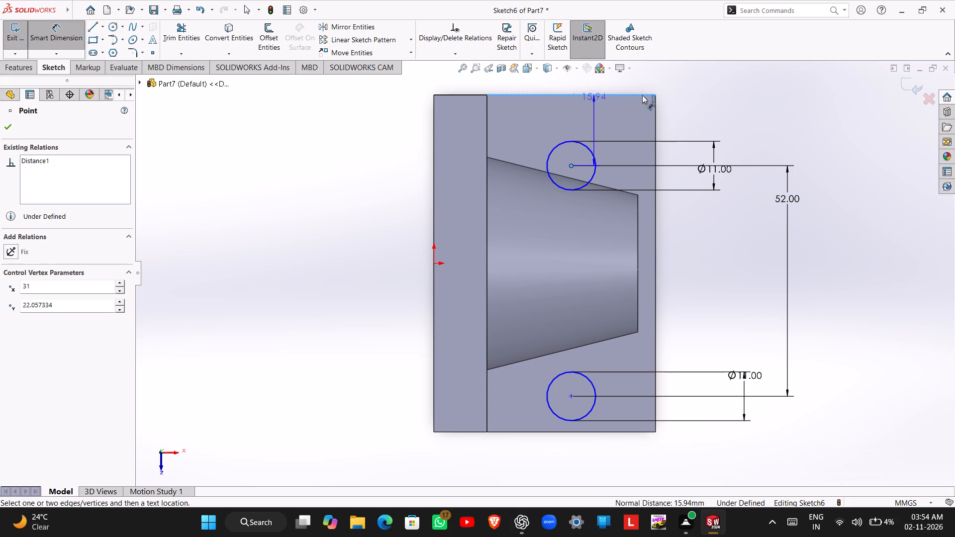
click(808, 106)
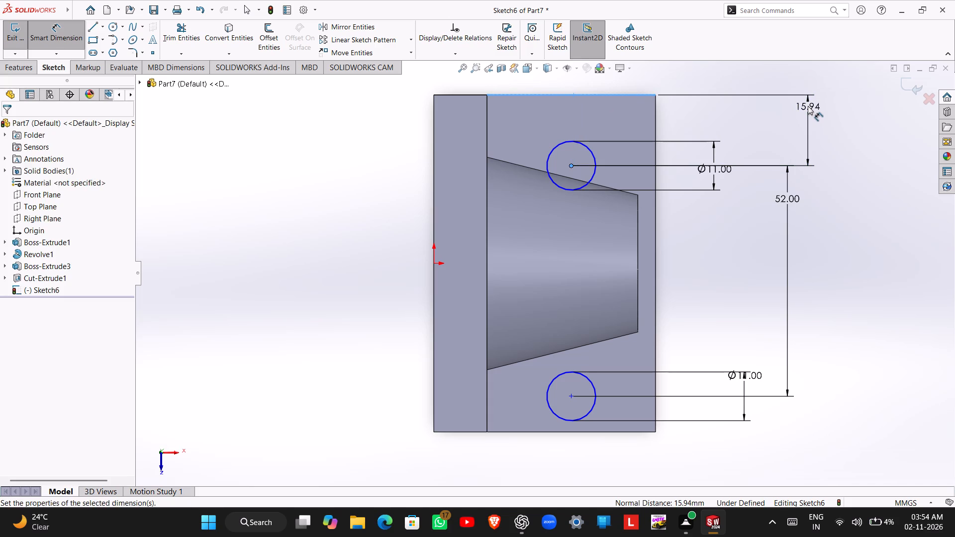
text(12)
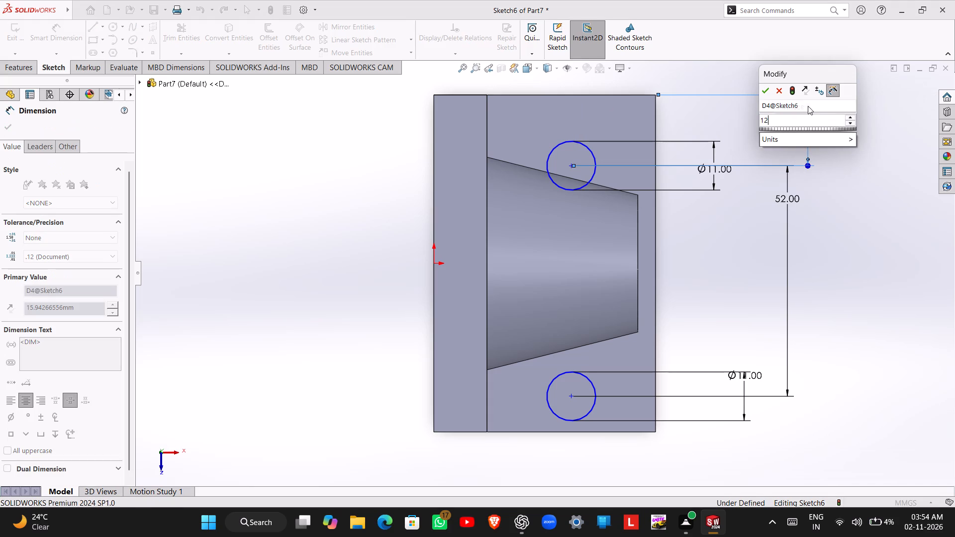
key(Return)
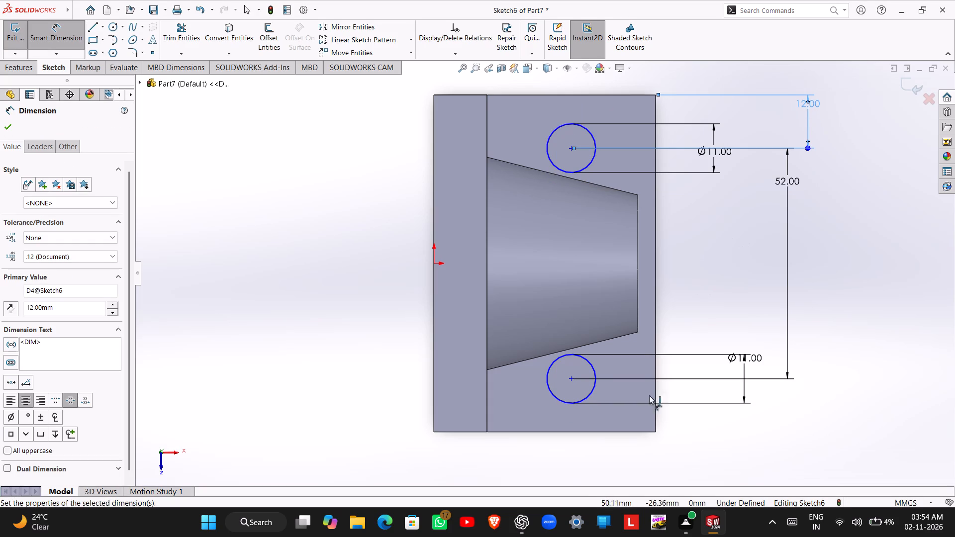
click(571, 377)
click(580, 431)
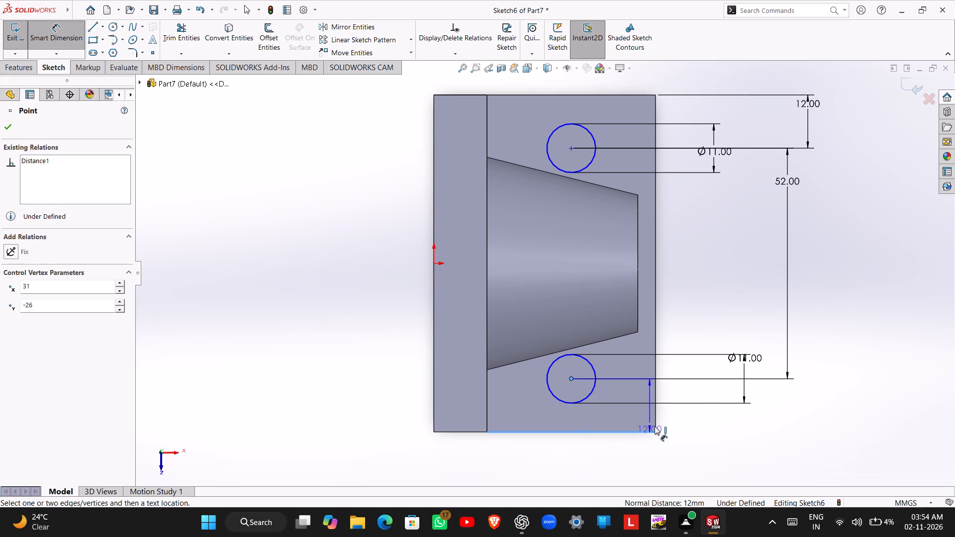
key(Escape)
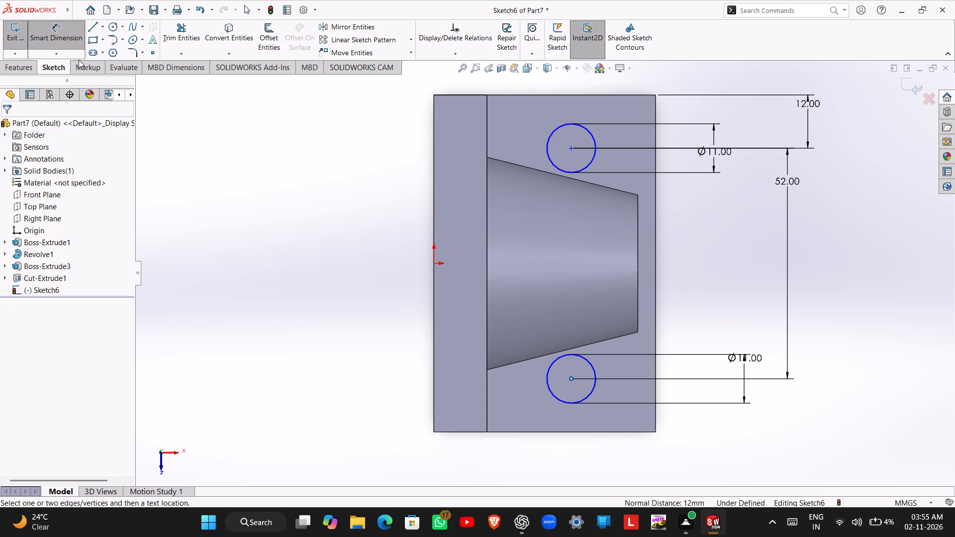
Close the sketch and cut its two circles through the foot with an Extruded Cut set to Through All.
click(11, 38)
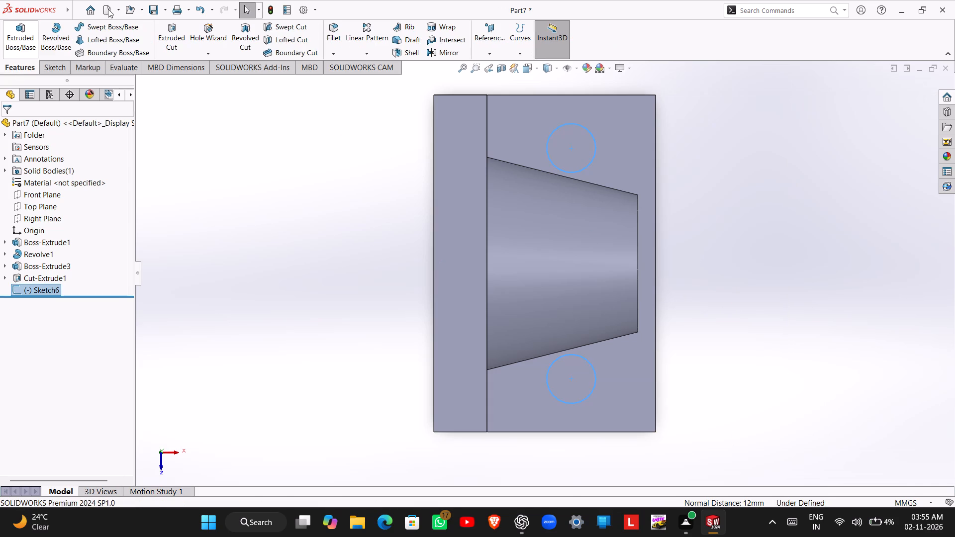
click(165, 29)
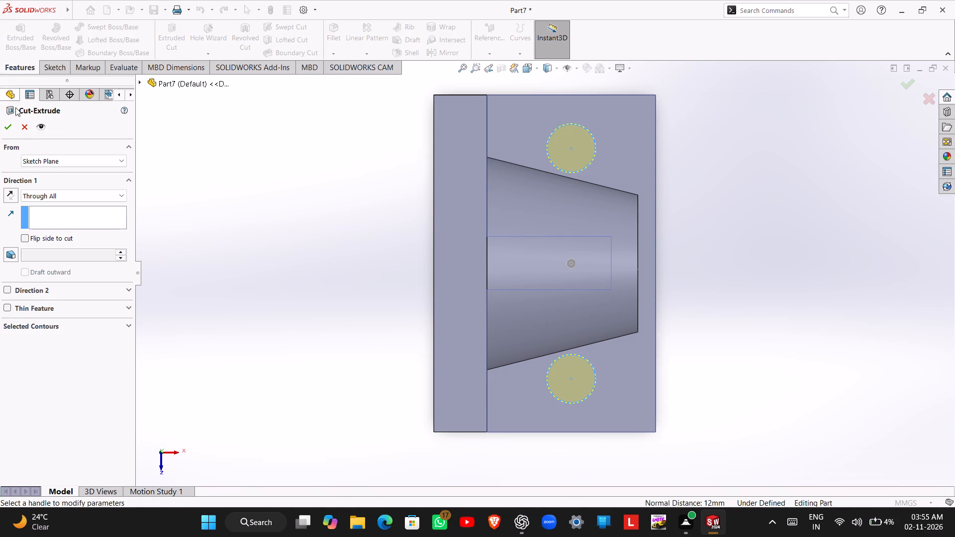
click(9, 125)
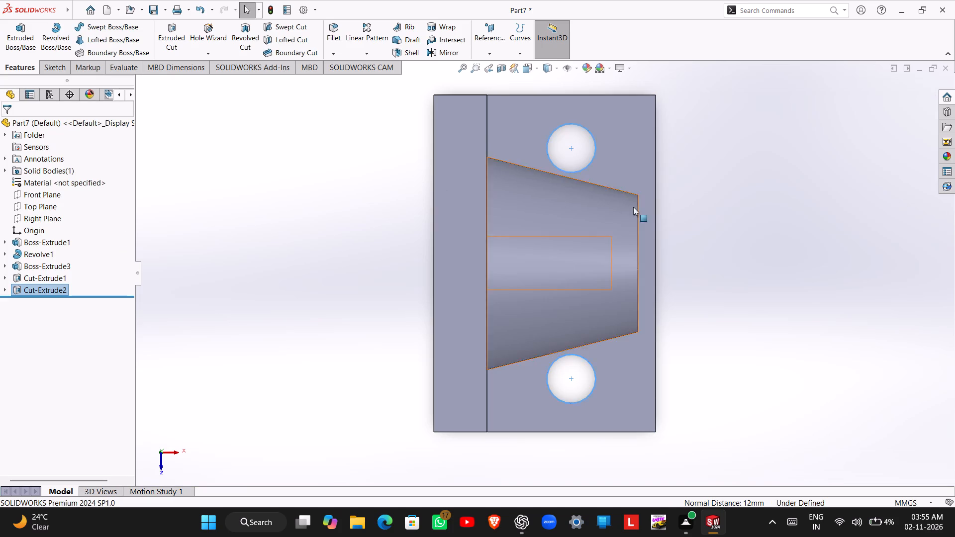
Fillet the two front vertical edges of the foot and the two top corner edges of the upright plate with a 12 mm radius.
middle_drag(754, 218, 606, 182)
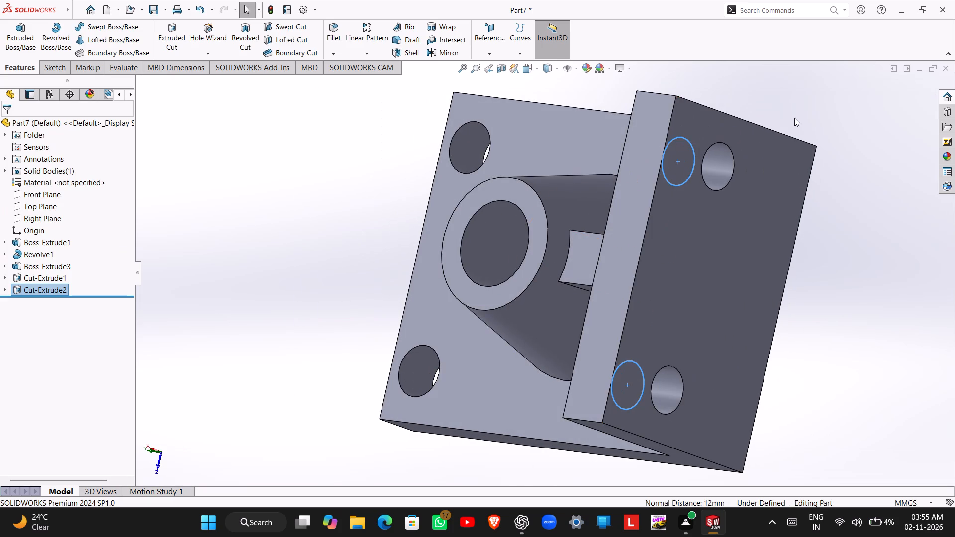
middle_drag(795, 119, 834, 331)
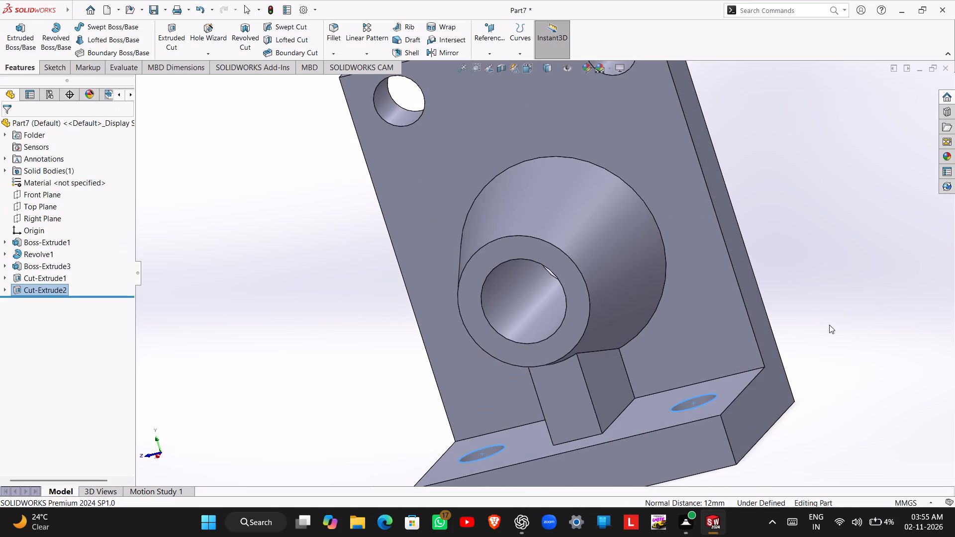
scroll(829, 325, up, 2)
middle_drag(683, 299, 730, 315)
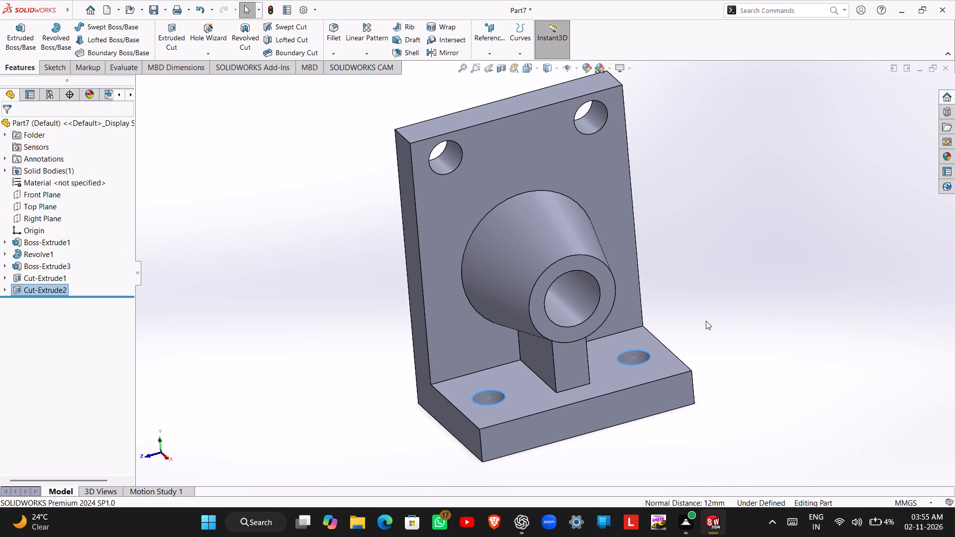
click(713, 264)
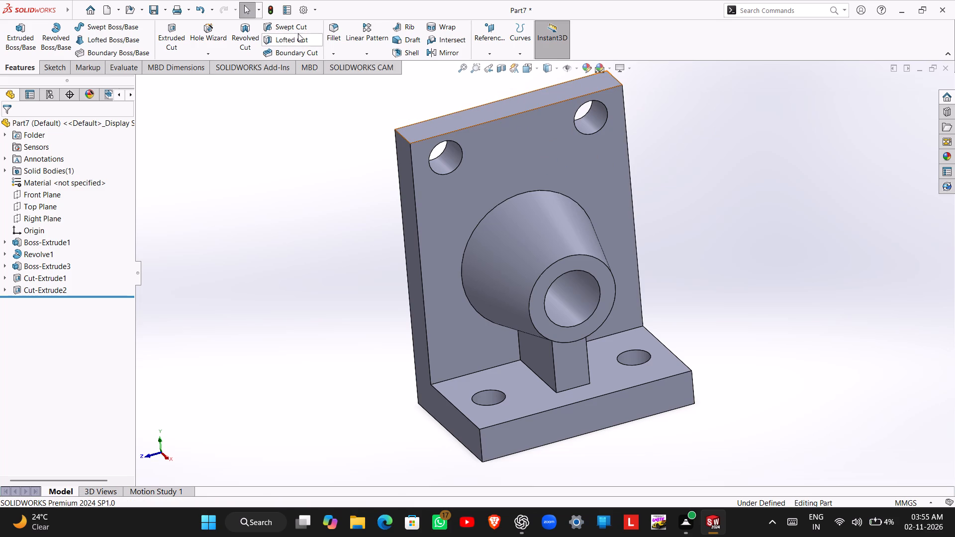
click(333, 38)
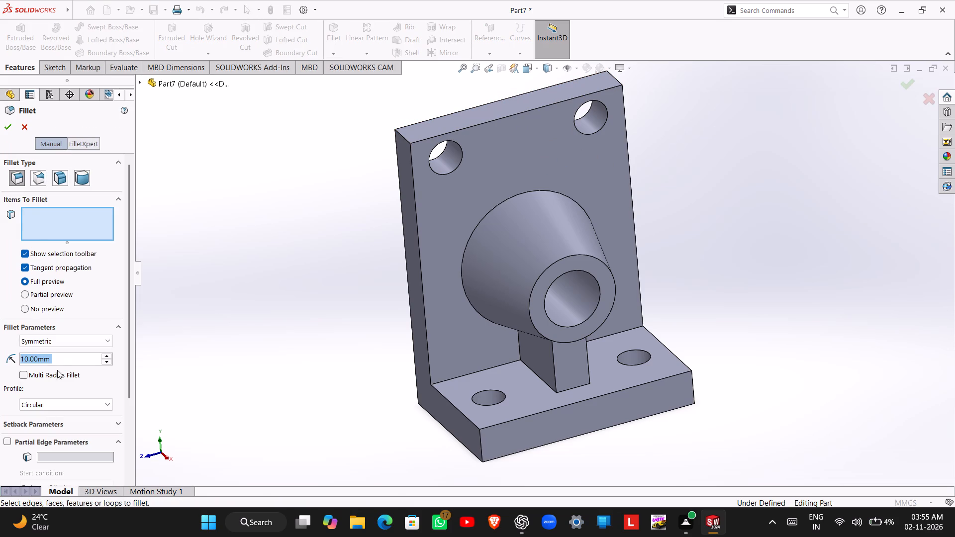
click(479, 445)
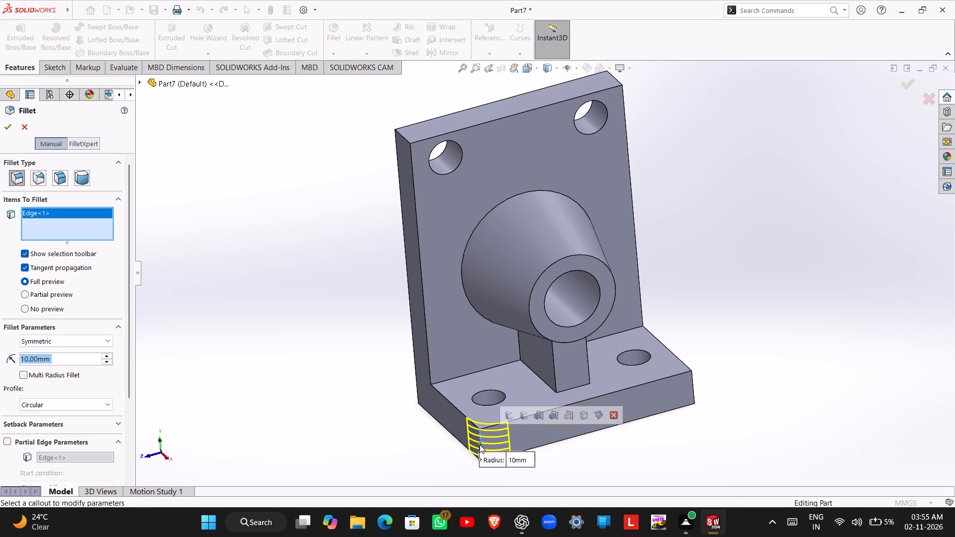
click(691, 386)
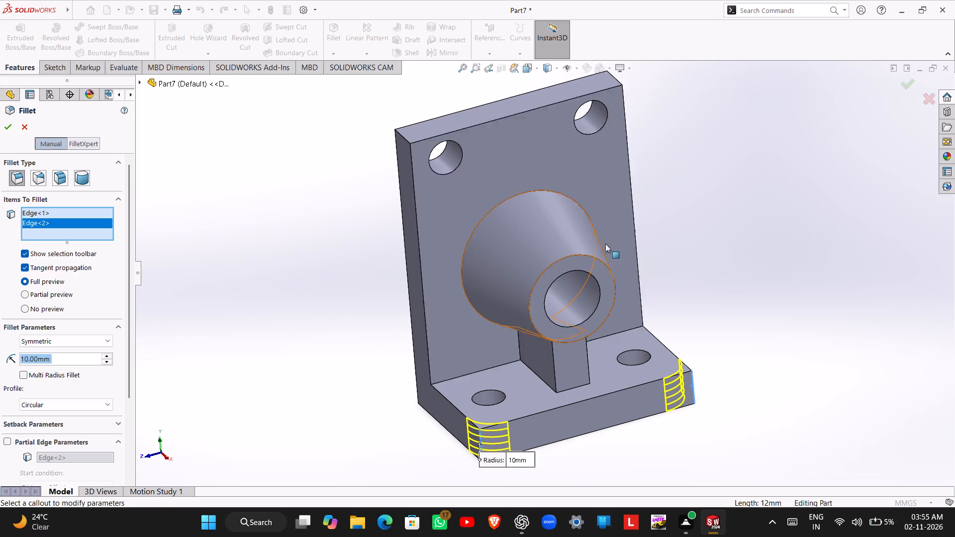
click(398, 132)
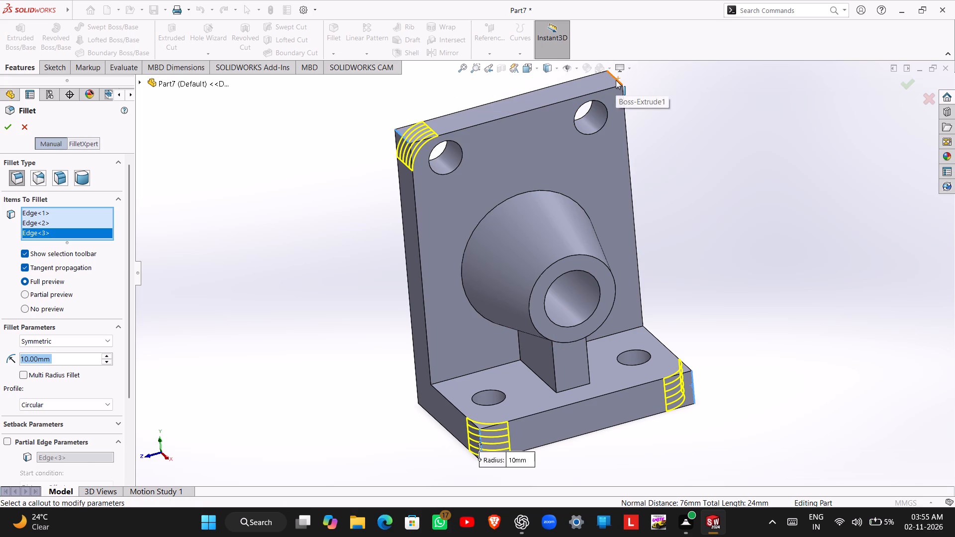
click(616, 80)
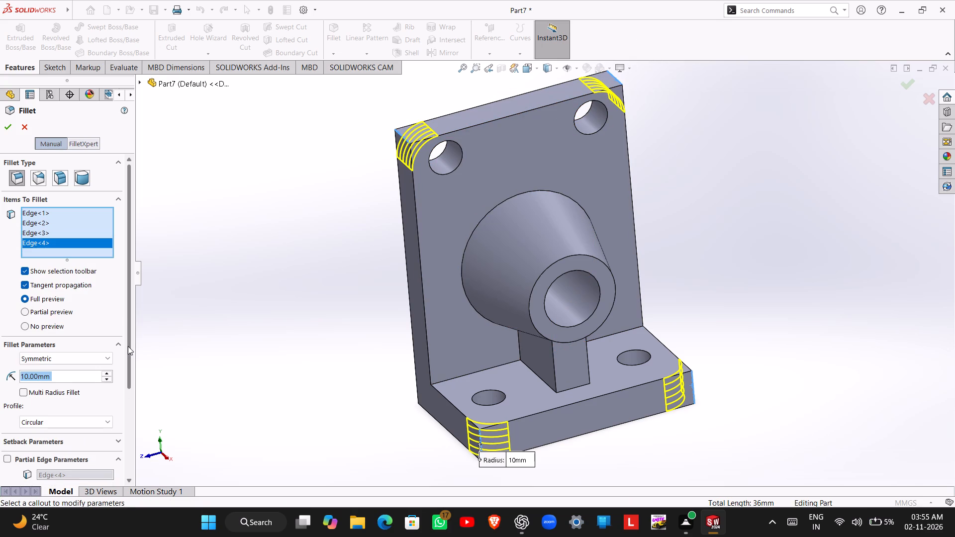
text(12)
key(Return)
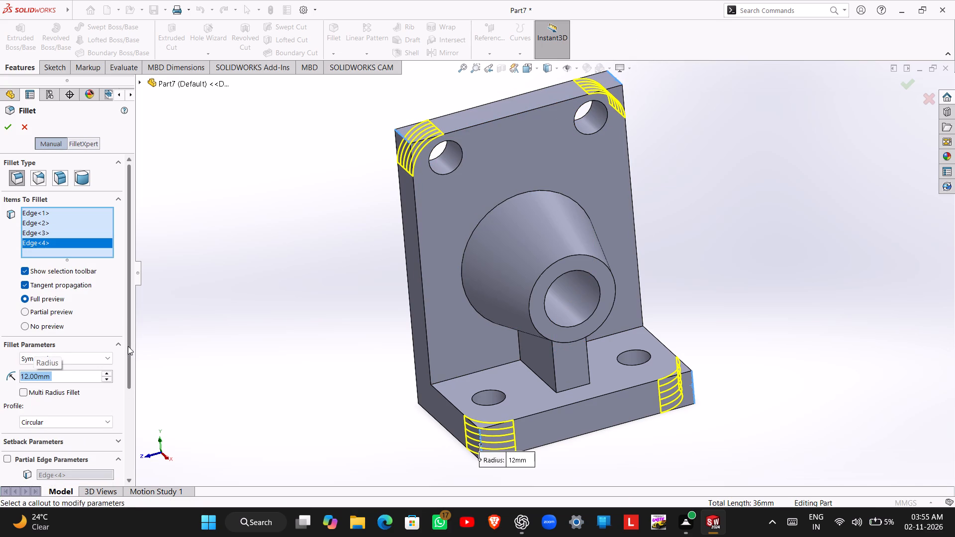
key(Return)
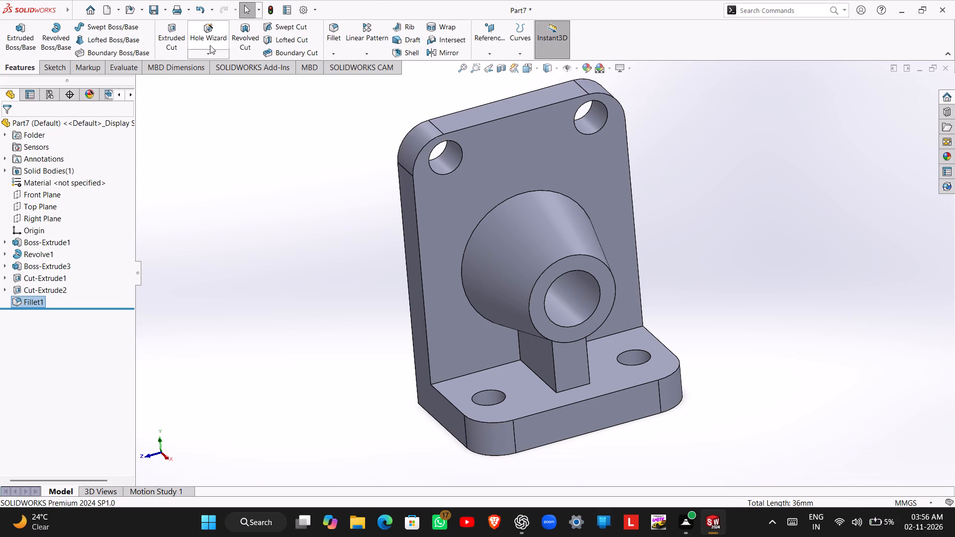
Fillet the two inner edges where the upright plate meets the foot, on both sides of the support, with a 4 mm radius.
click(330, 42)
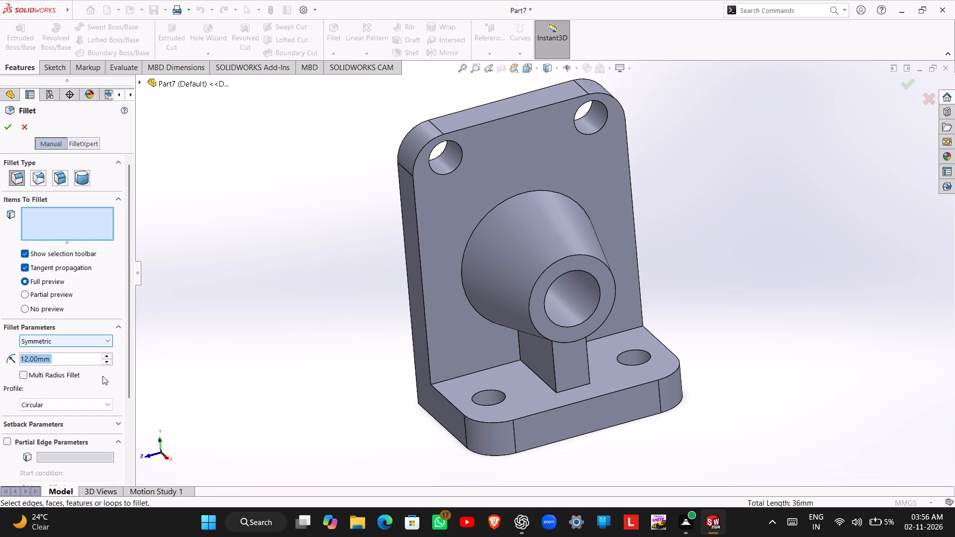
click(463, 374)
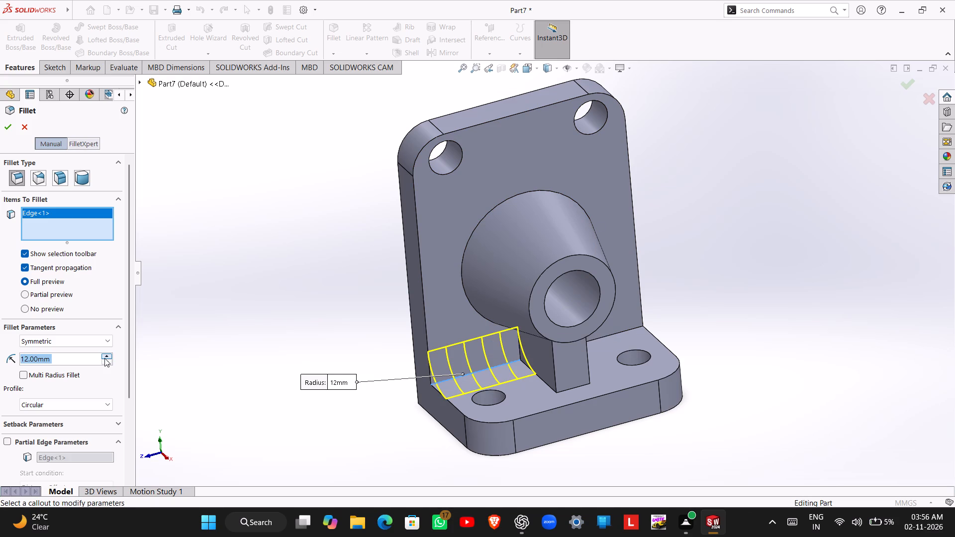
click(612, 335)
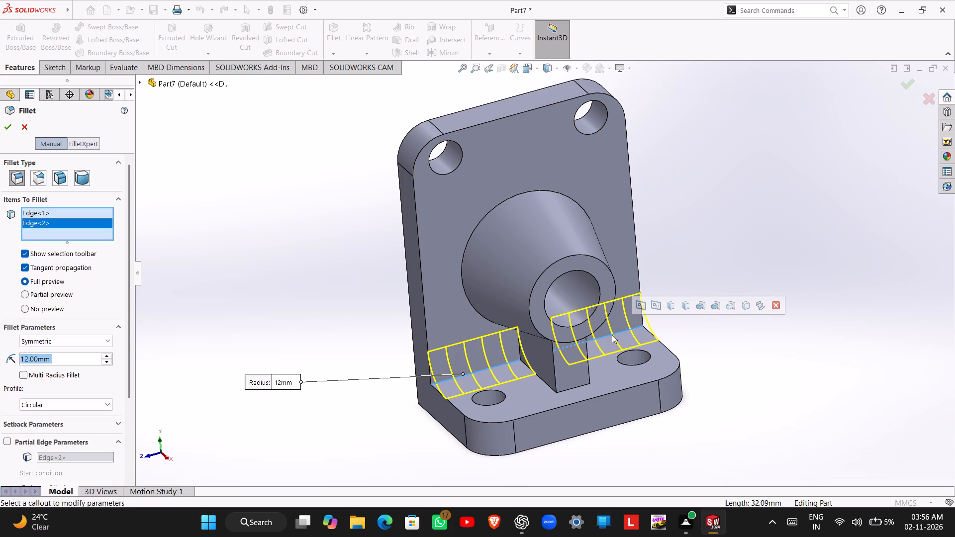
key(4)
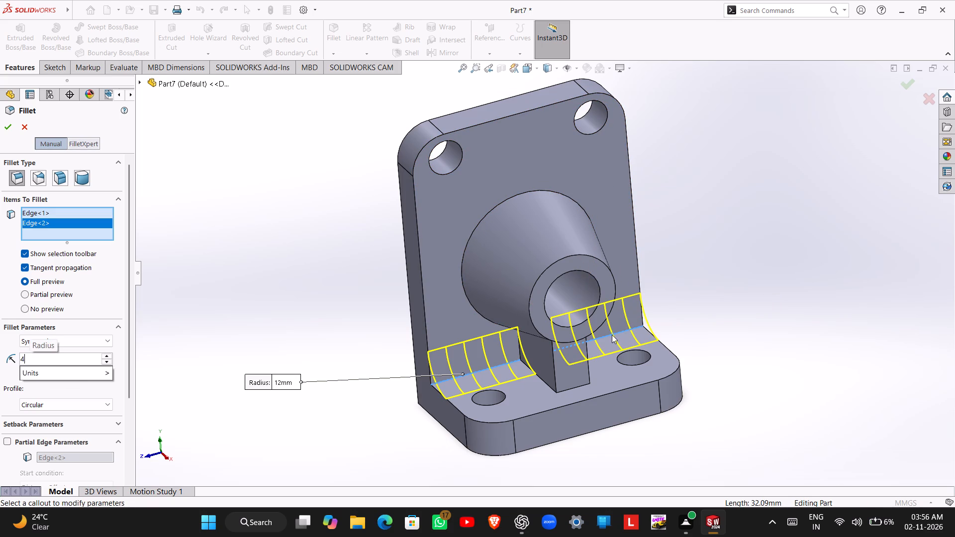
key(Return)
key(Return)
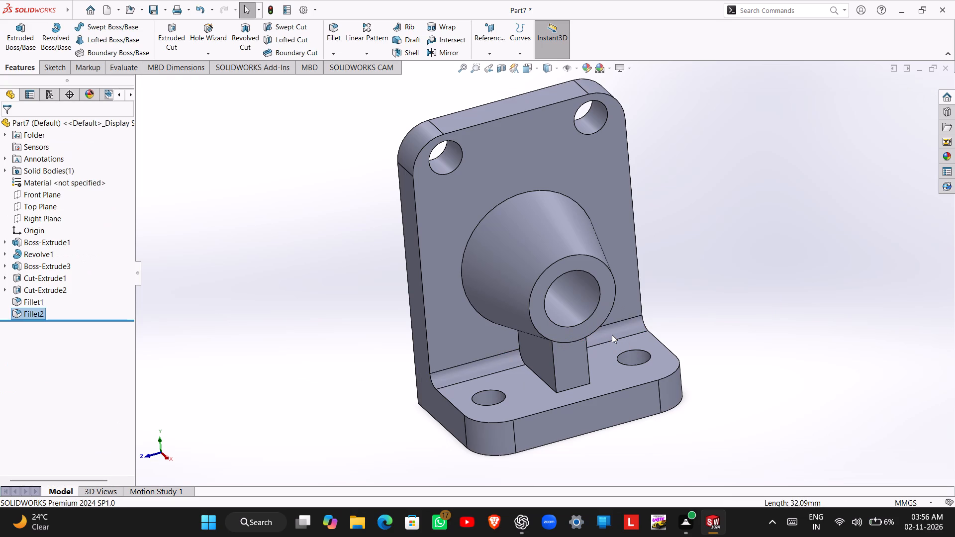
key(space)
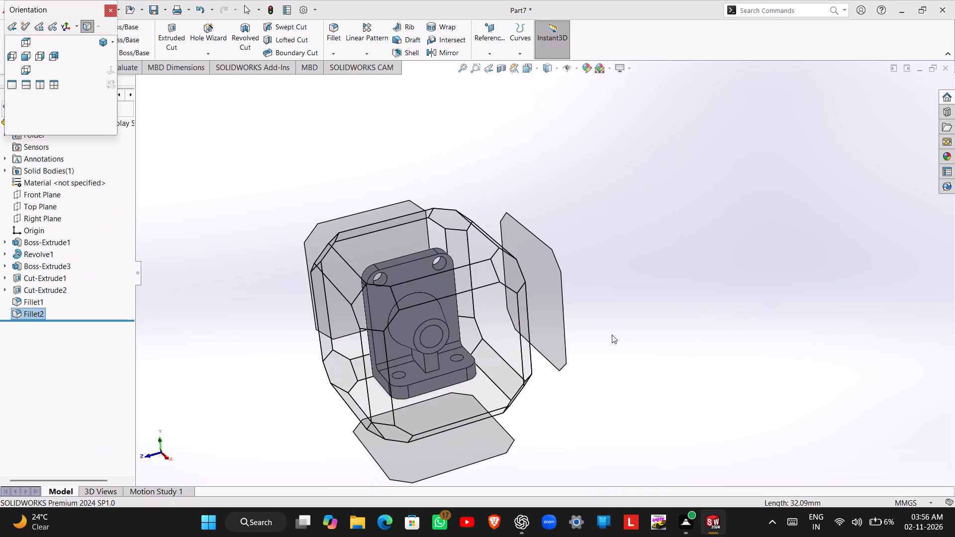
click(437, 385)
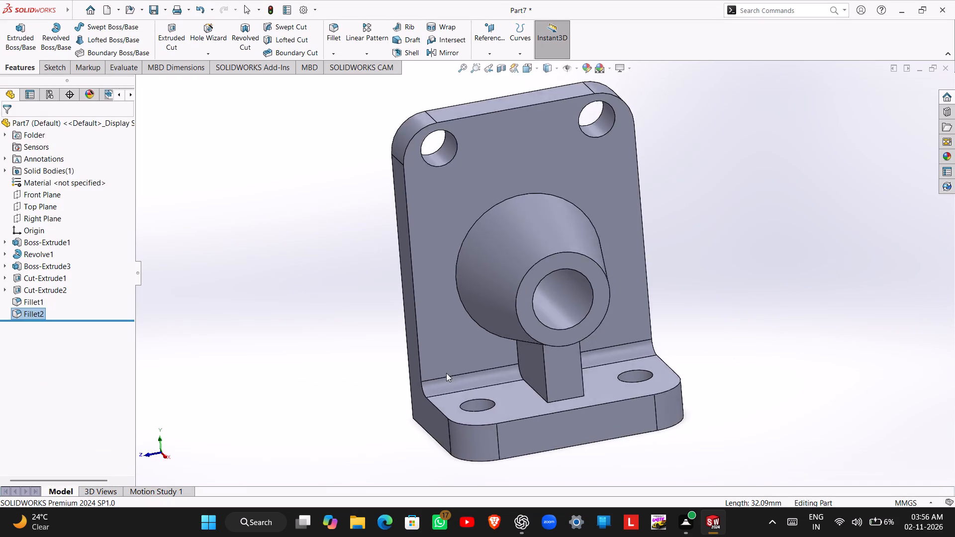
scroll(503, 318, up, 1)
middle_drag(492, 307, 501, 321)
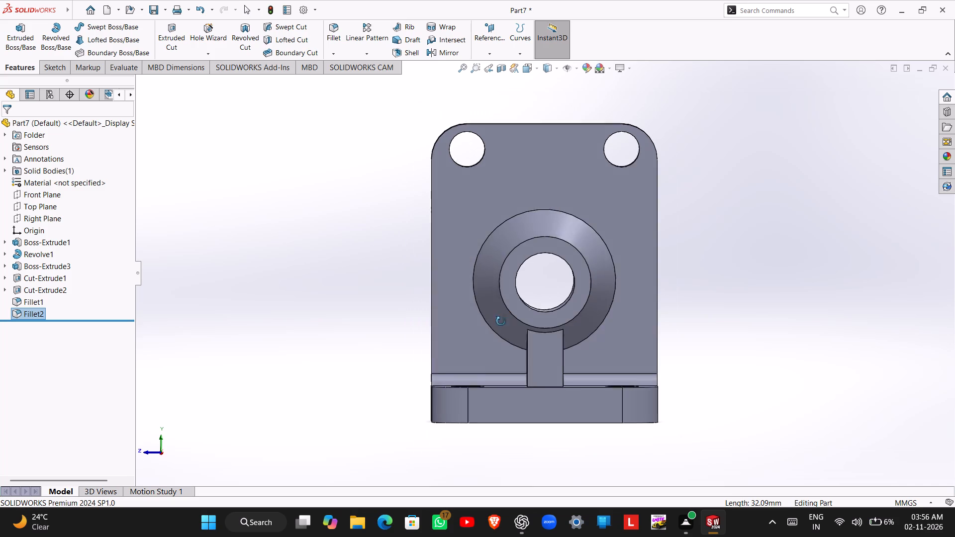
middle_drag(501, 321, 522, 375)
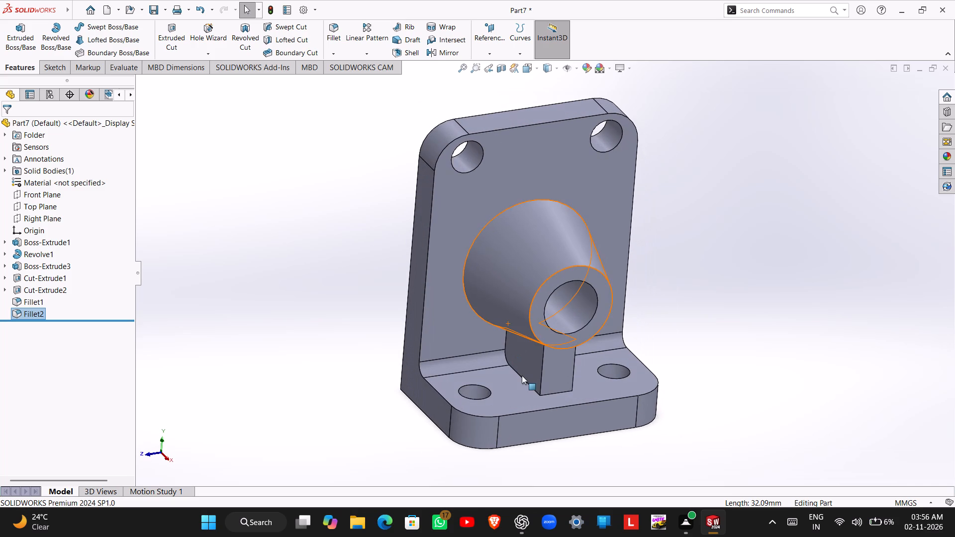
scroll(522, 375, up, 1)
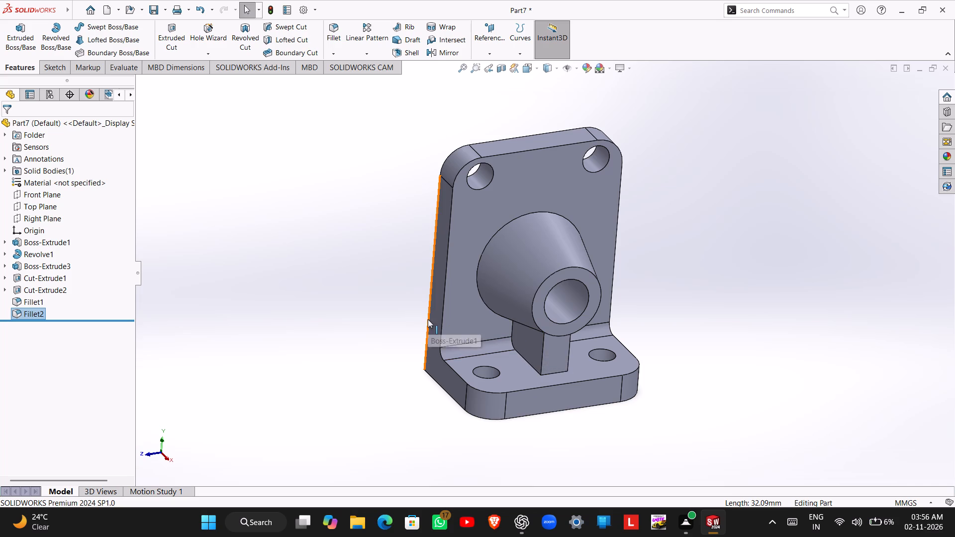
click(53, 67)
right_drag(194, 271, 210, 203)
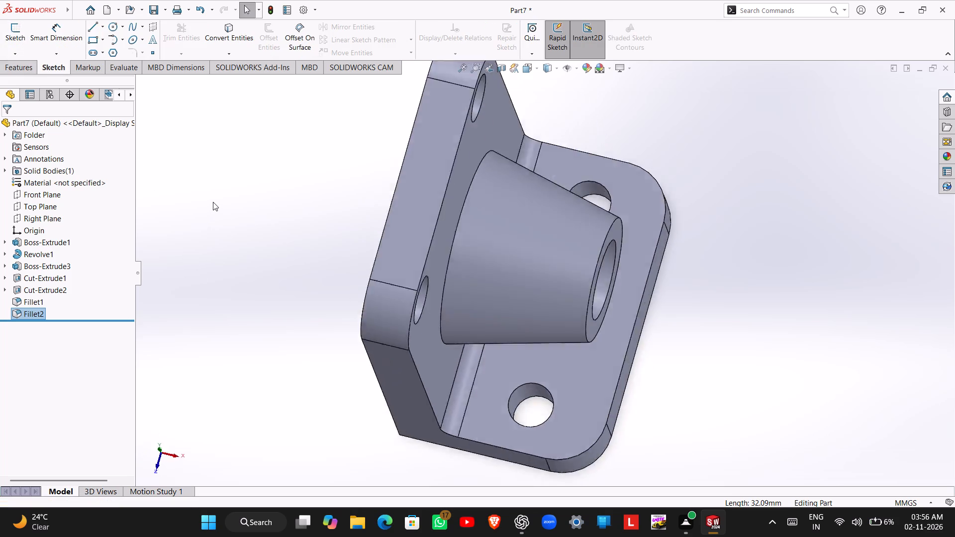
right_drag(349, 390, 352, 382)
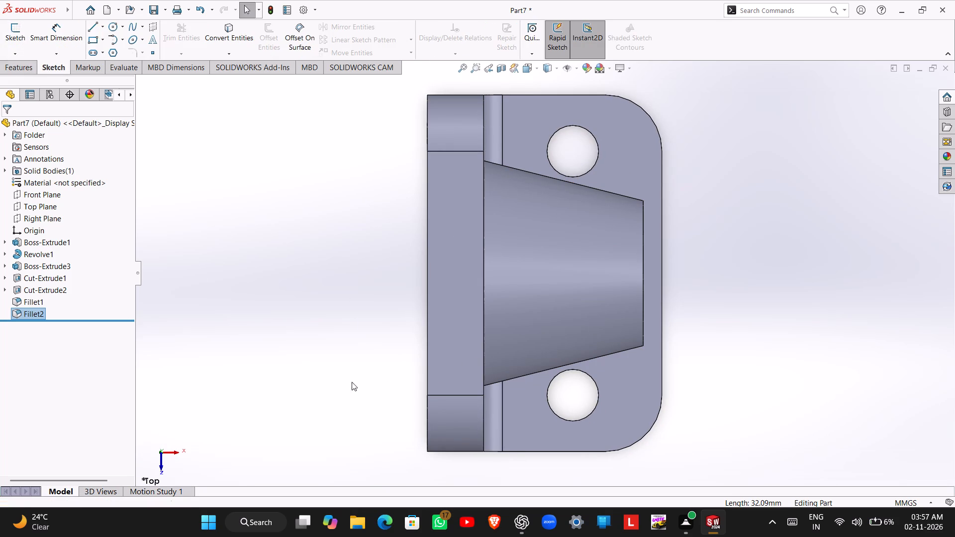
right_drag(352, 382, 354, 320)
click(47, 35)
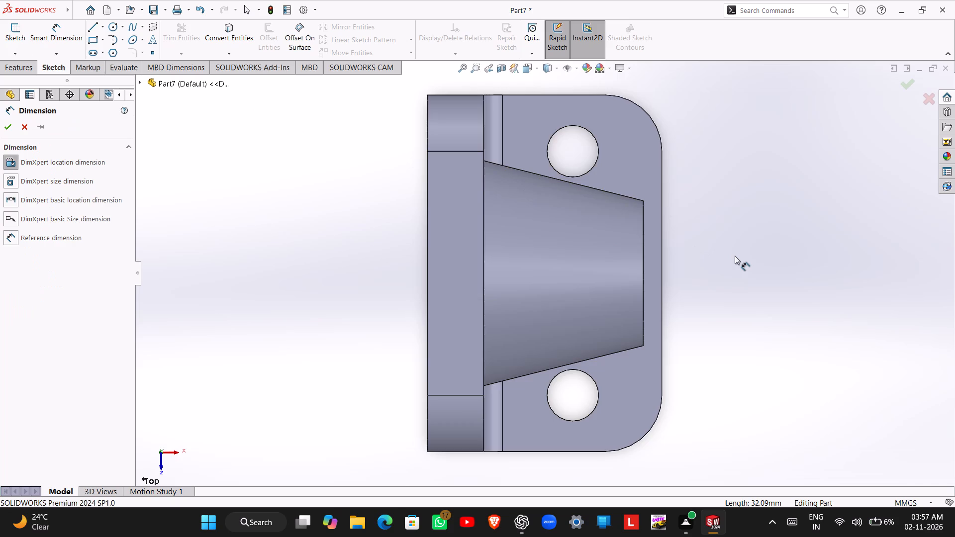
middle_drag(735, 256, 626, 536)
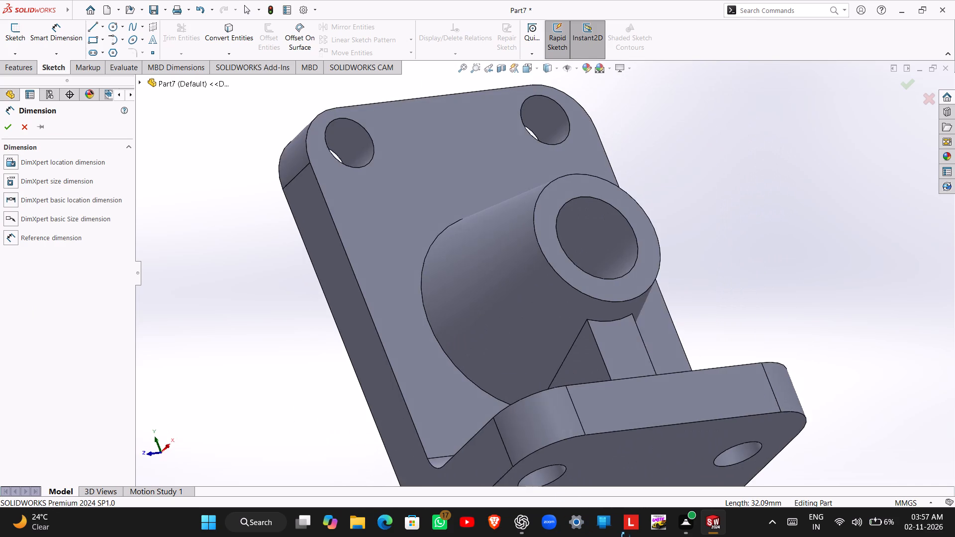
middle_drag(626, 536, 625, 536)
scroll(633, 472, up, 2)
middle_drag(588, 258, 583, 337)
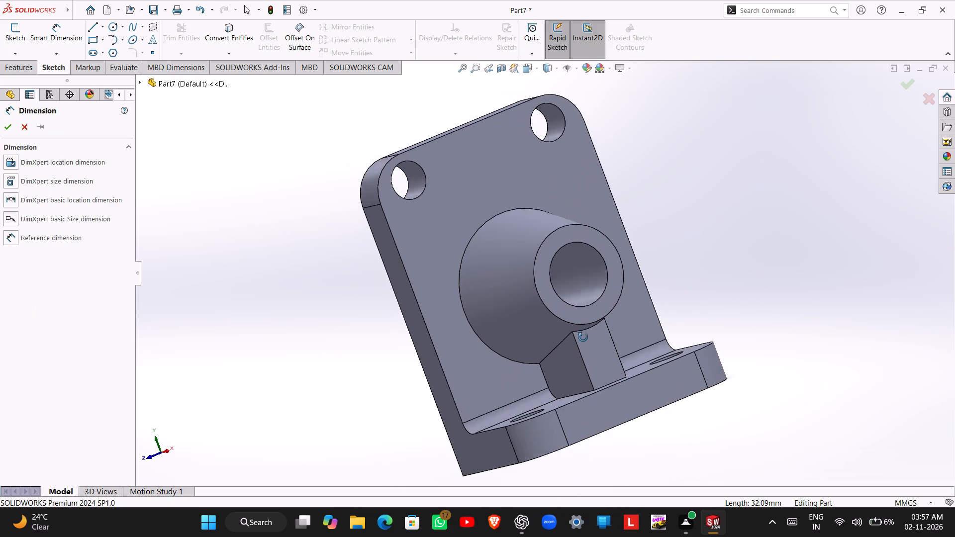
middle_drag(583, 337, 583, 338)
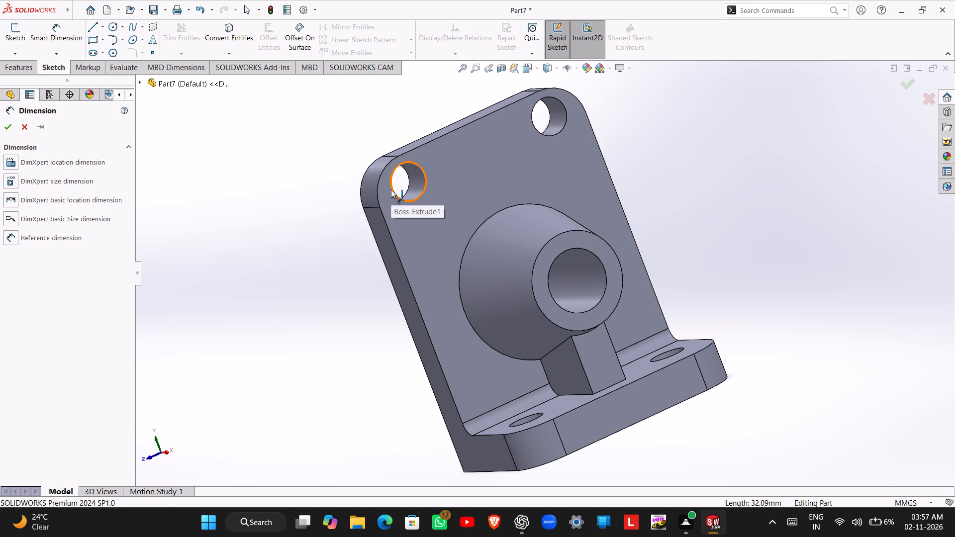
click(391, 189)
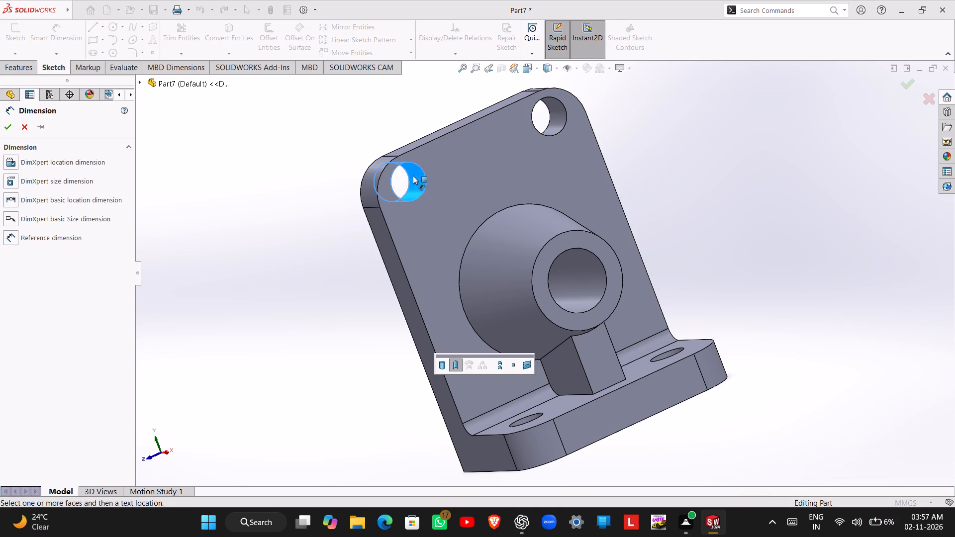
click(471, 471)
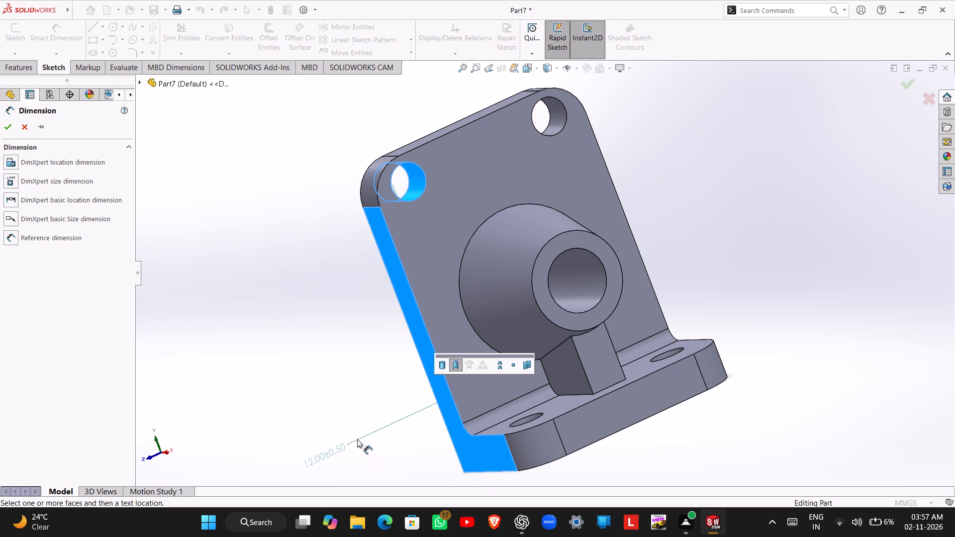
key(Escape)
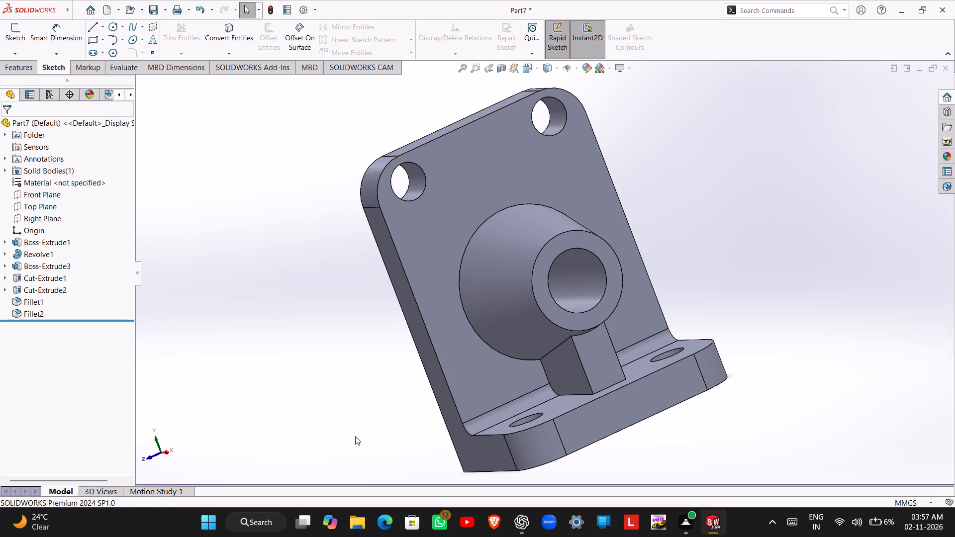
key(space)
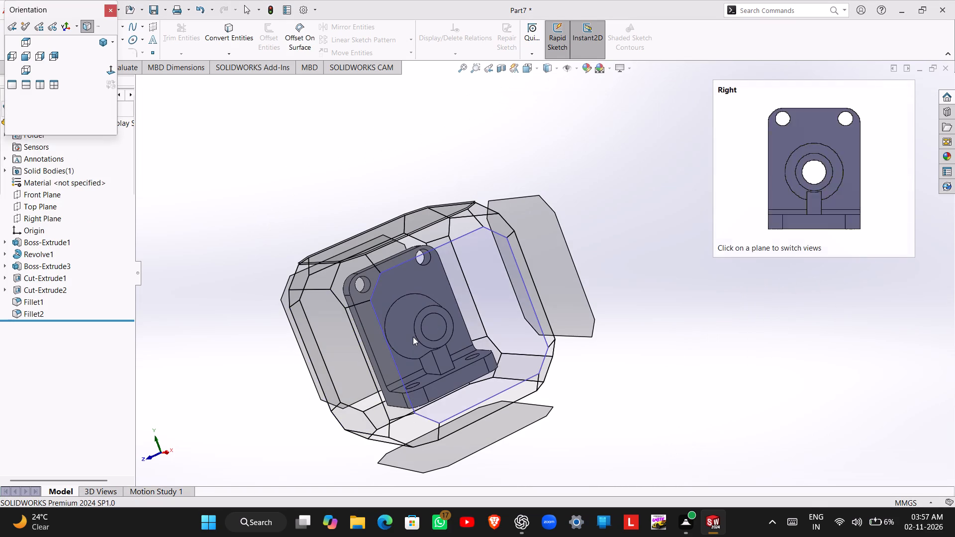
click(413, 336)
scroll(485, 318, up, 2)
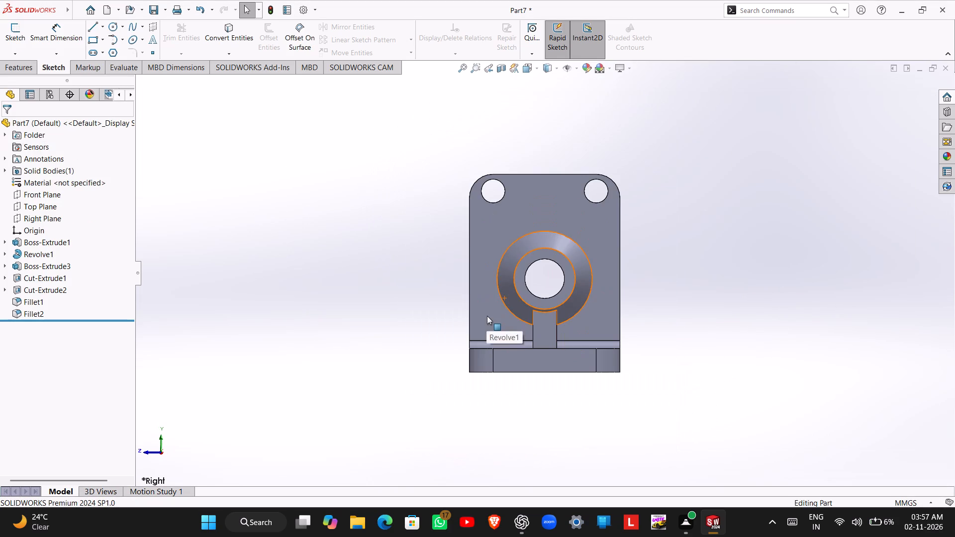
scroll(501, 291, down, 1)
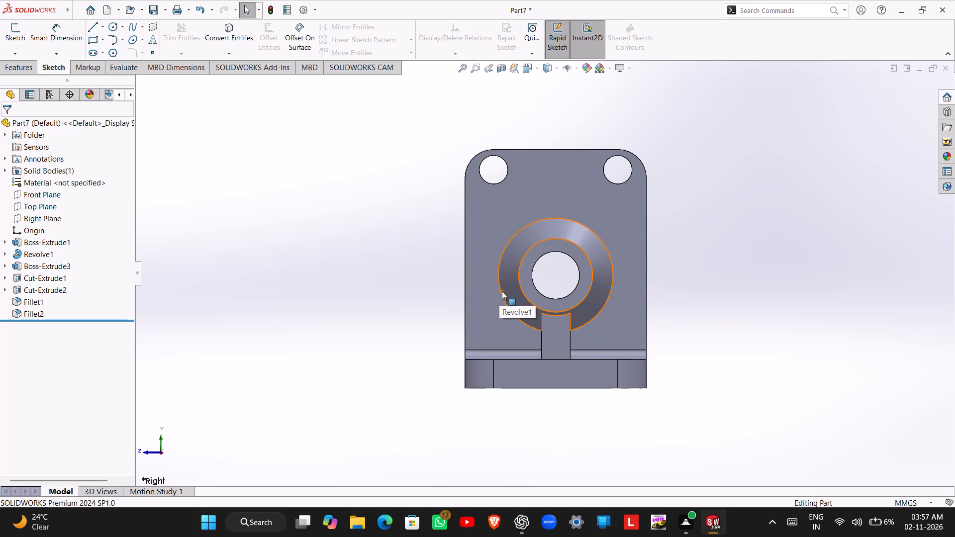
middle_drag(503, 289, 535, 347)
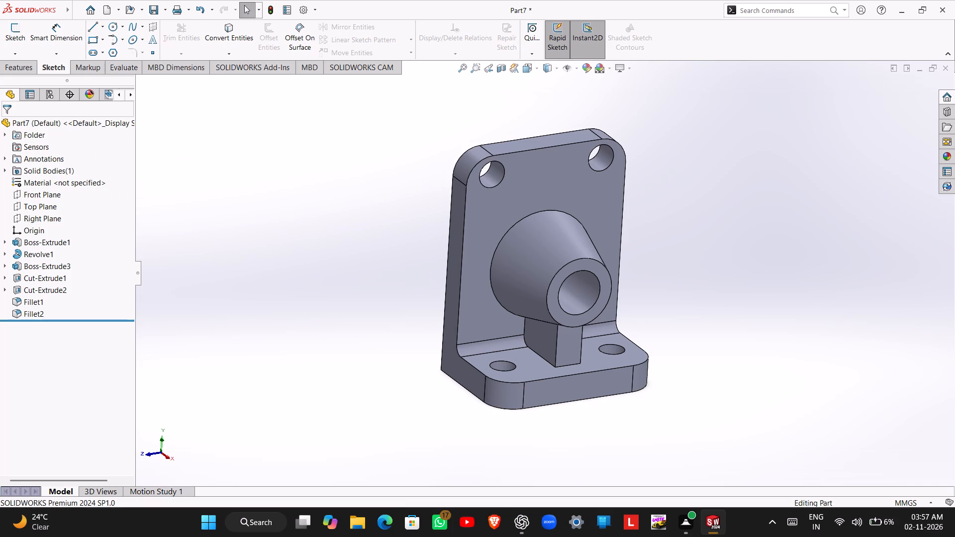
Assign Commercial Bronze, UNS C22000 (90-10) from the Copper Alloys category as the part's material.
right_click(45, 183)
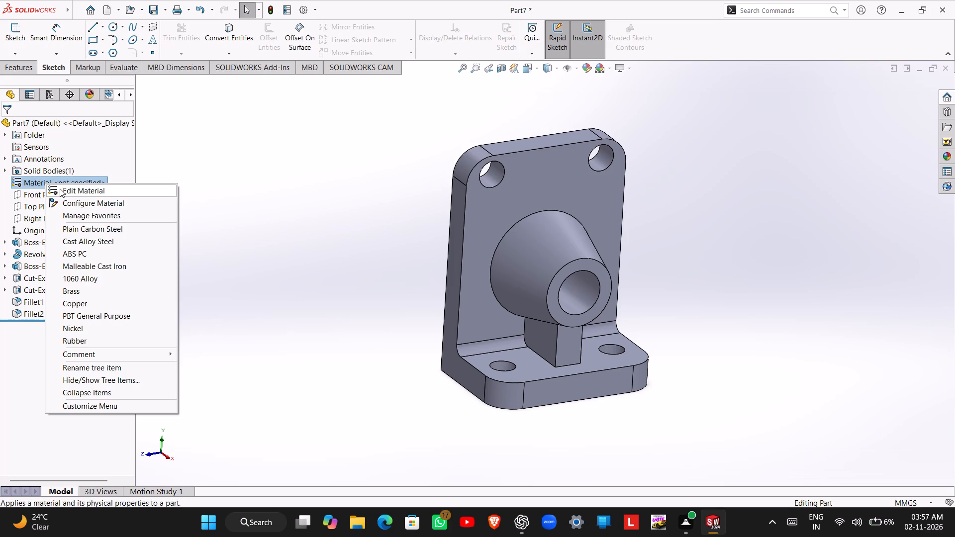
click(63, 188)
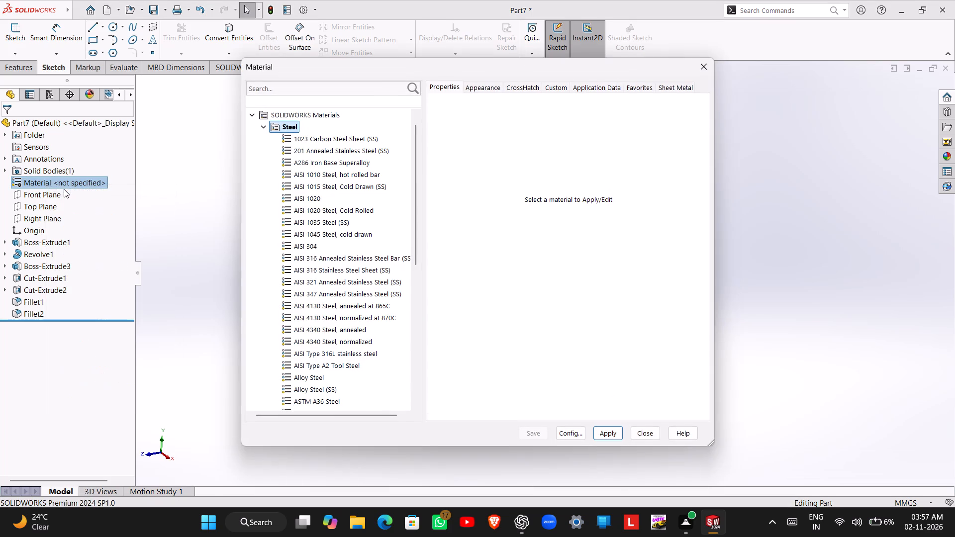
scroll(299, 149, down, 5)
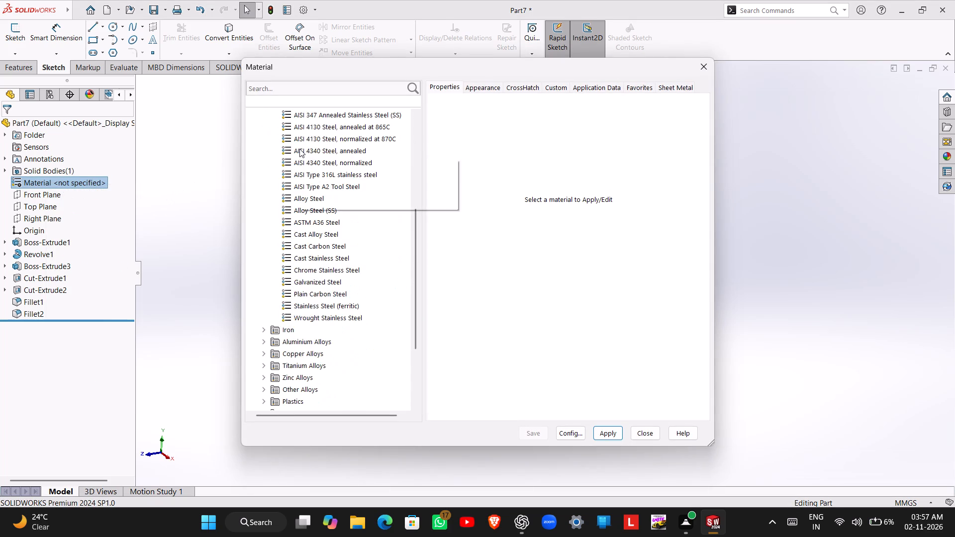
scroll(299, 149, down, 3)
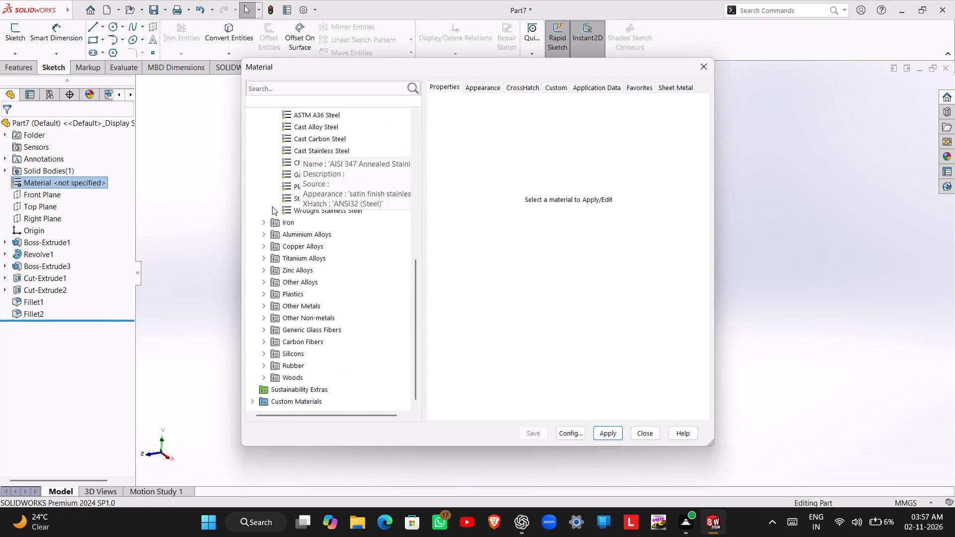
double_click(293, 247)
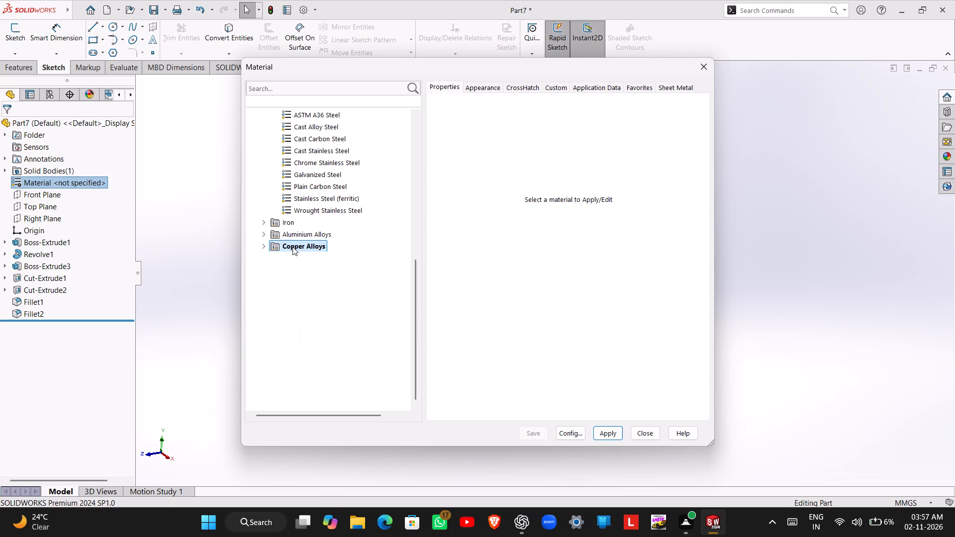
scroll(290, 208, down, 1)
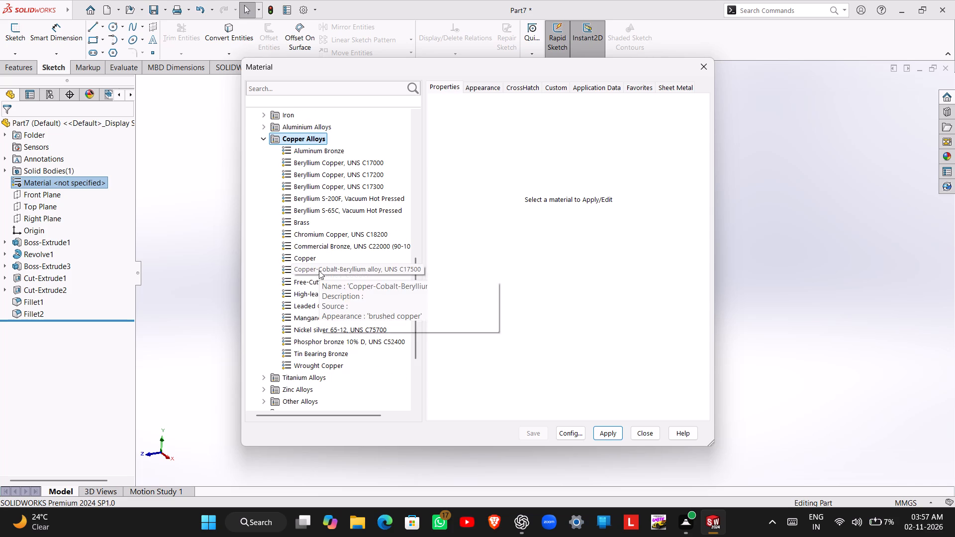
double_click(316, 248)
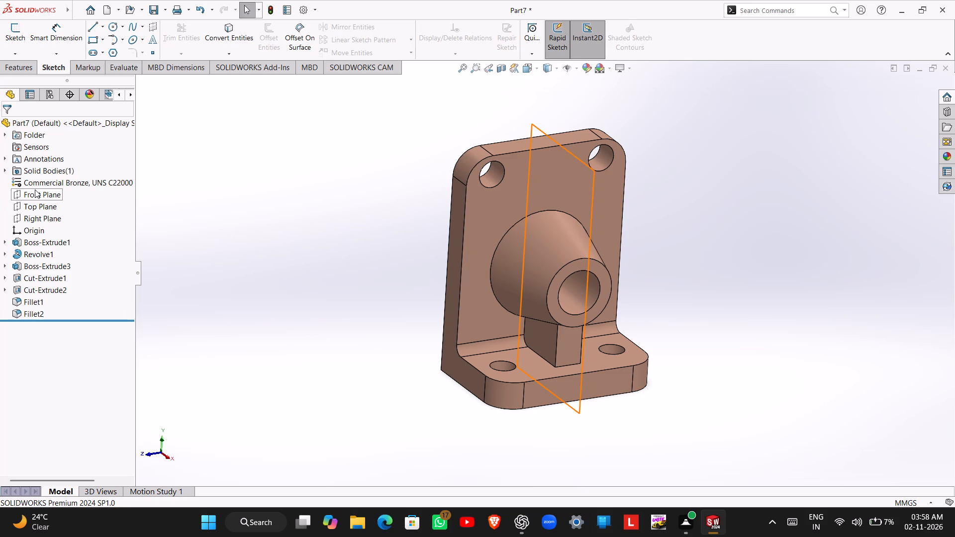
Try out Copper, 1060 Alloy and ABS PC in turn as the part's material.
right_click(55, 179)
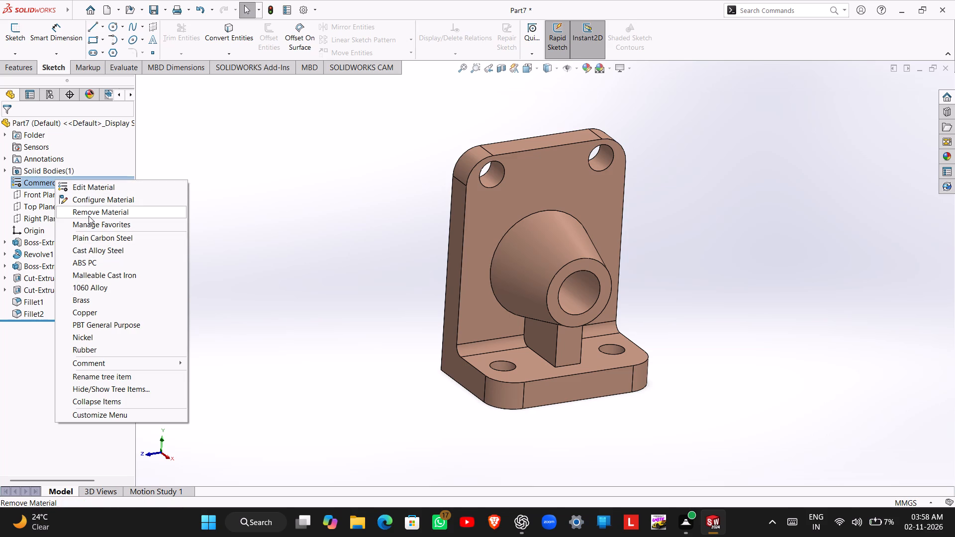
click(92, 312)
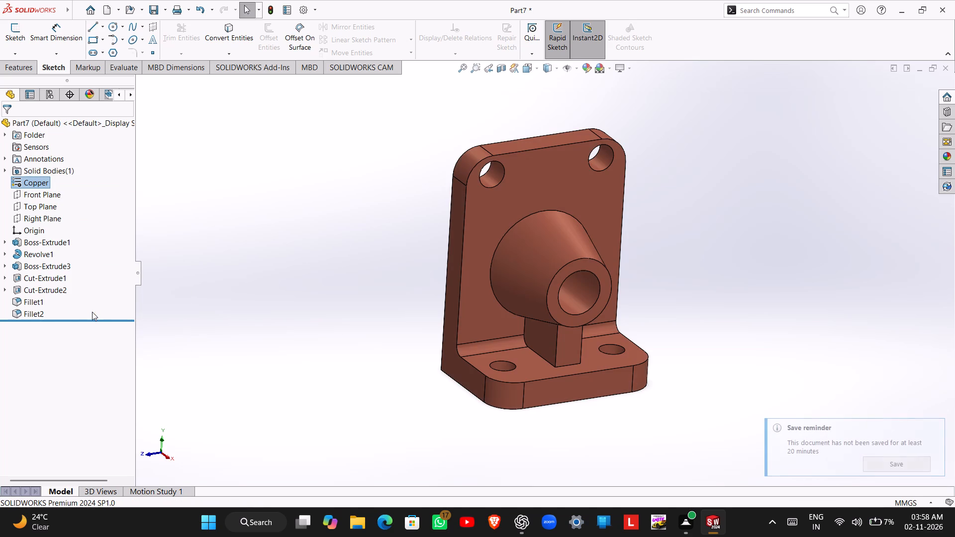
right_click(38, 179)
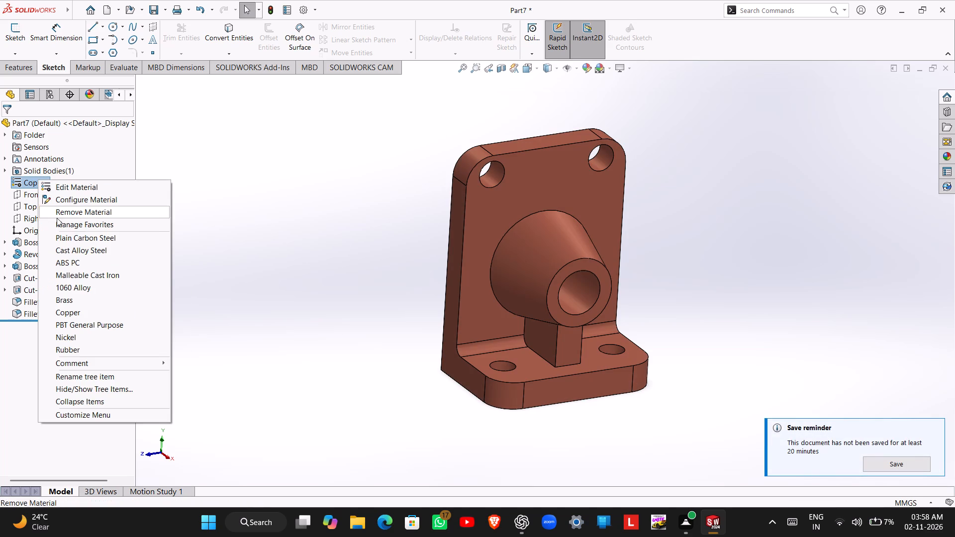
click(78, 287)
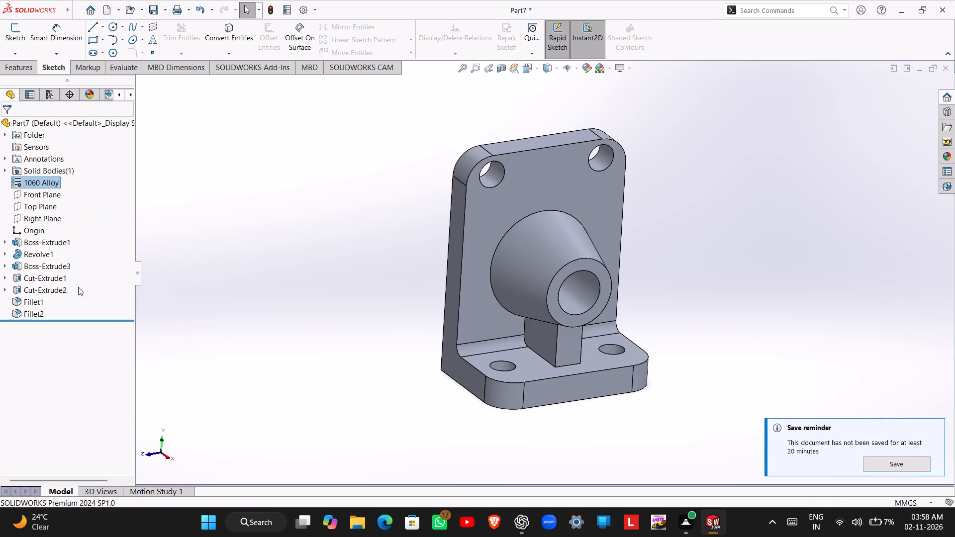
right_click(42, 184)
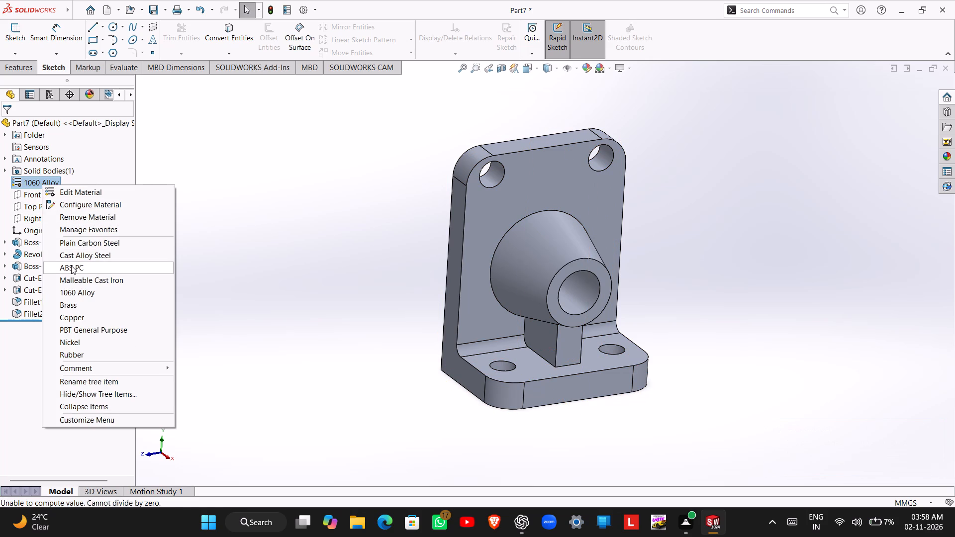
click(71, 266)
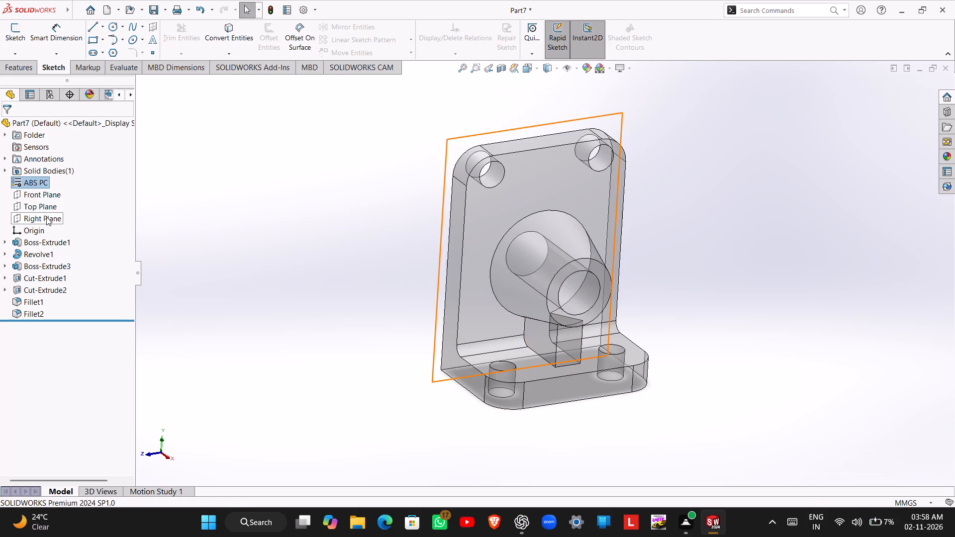
Set the part's material to Plain Carbon Steel.
right_click(39, 183)
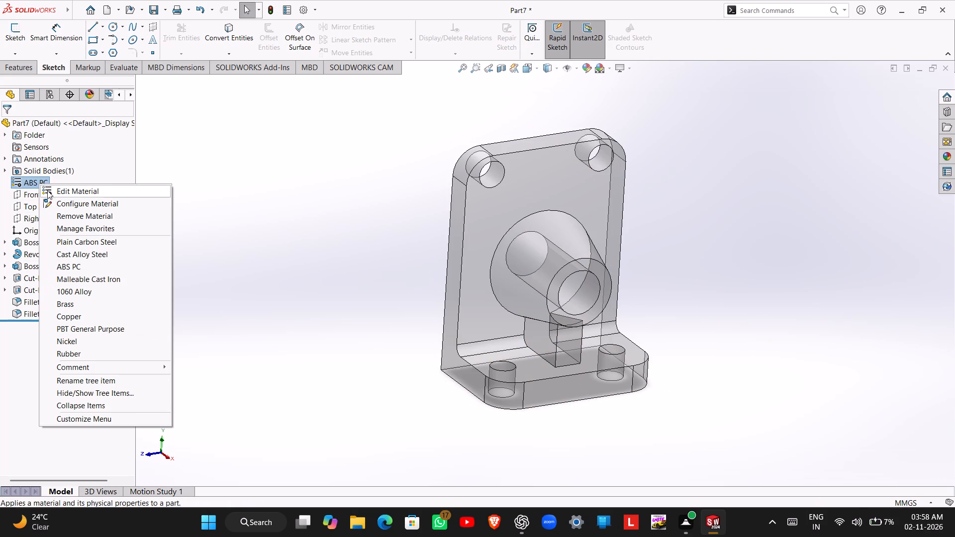
click(67, 245)
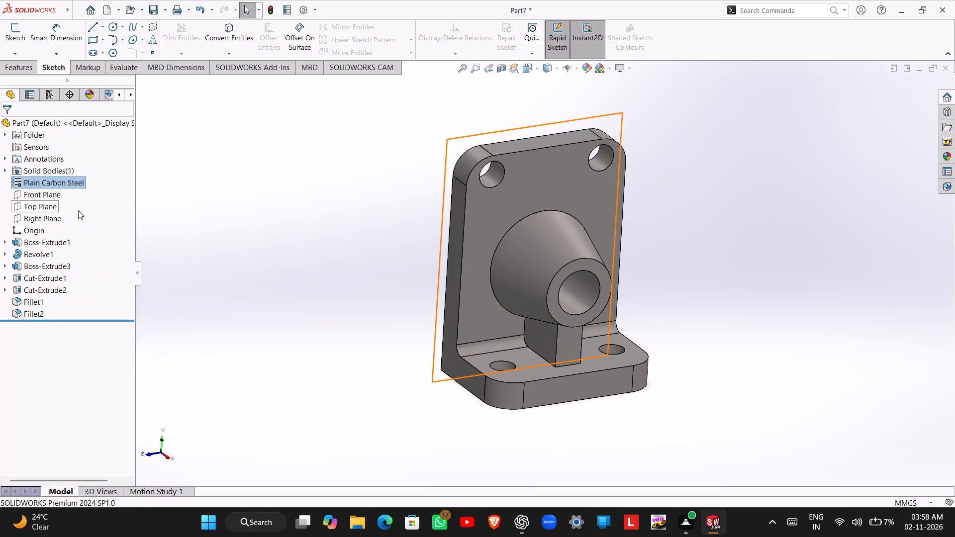
click(170, 249)
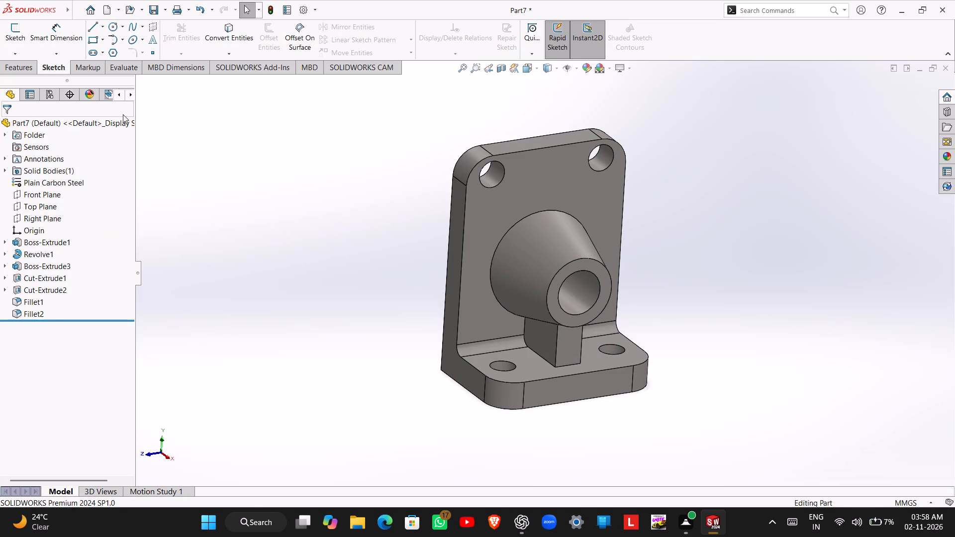
Save the part in Documents, using the Part 9 title "Vertical flange mounting bracket" copied from ChatGPT as the file name.
click(156, 6)
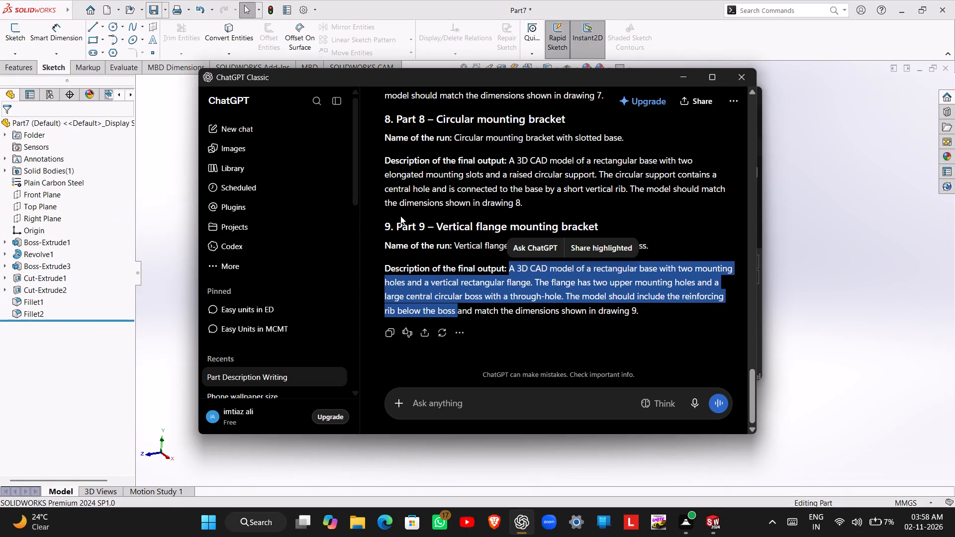
drag(439, 224, 616, 222)
key(ctrl+c)
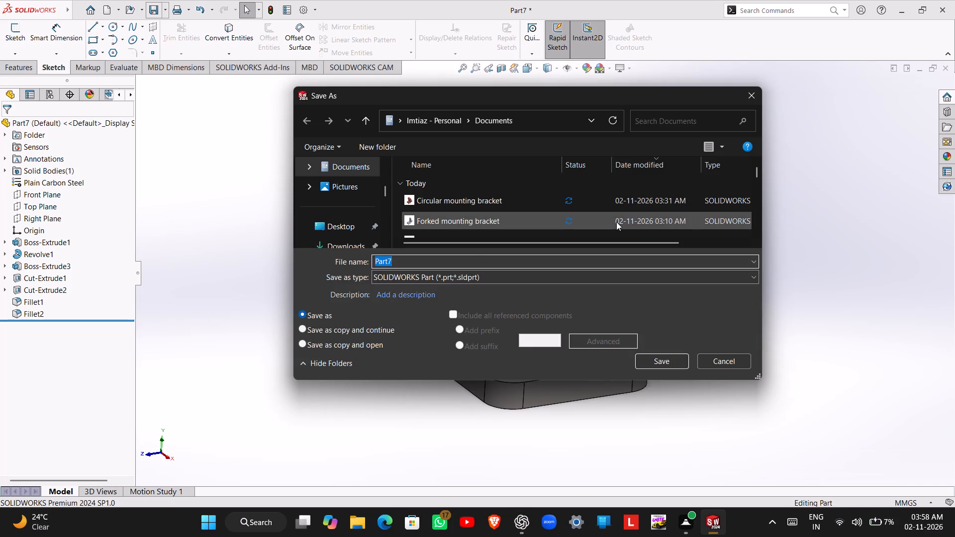
key(ctrl+v)
key(Return)
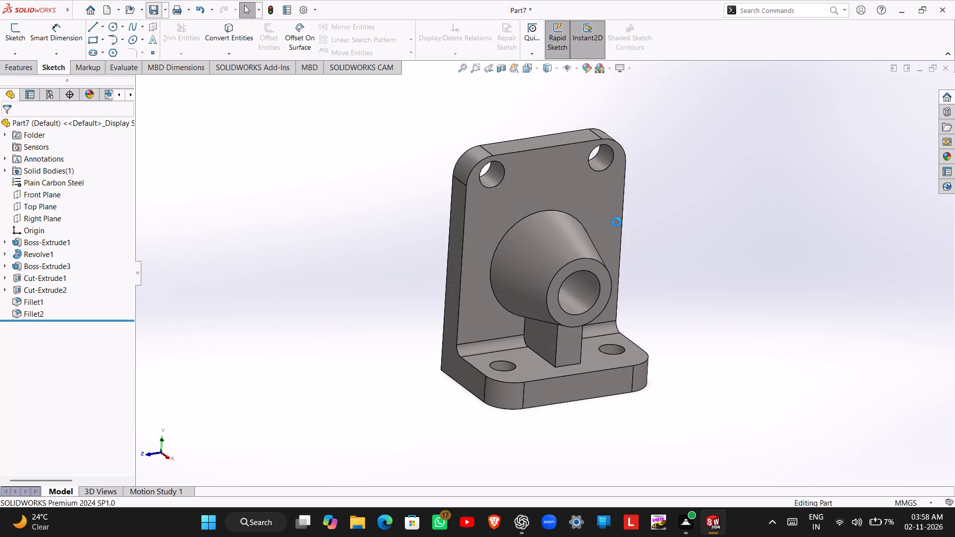